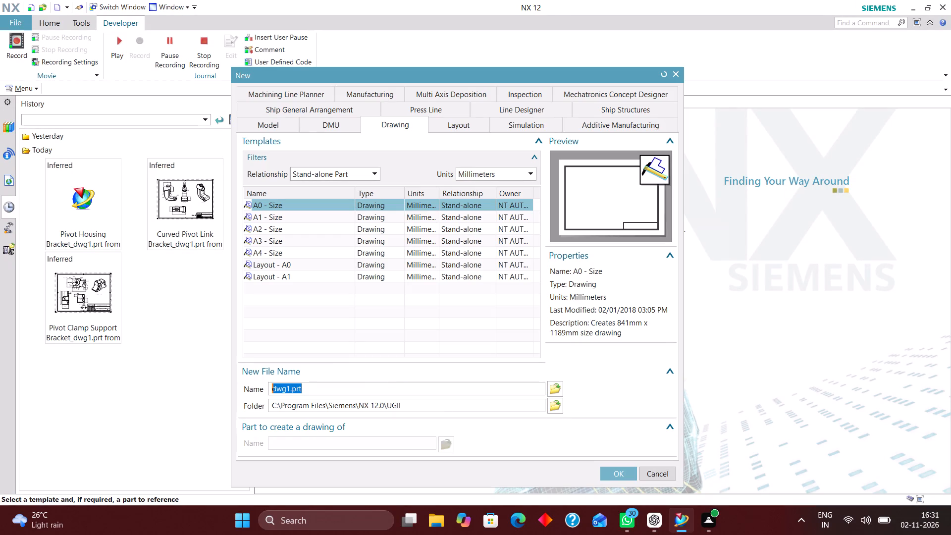
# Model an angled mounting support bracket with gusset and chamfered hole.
# Create a new millimetre Model part, model1.prt, in the Desktop folder NEW\Angled Mounting Support Bracket.
pyautogui.click(265, 121)
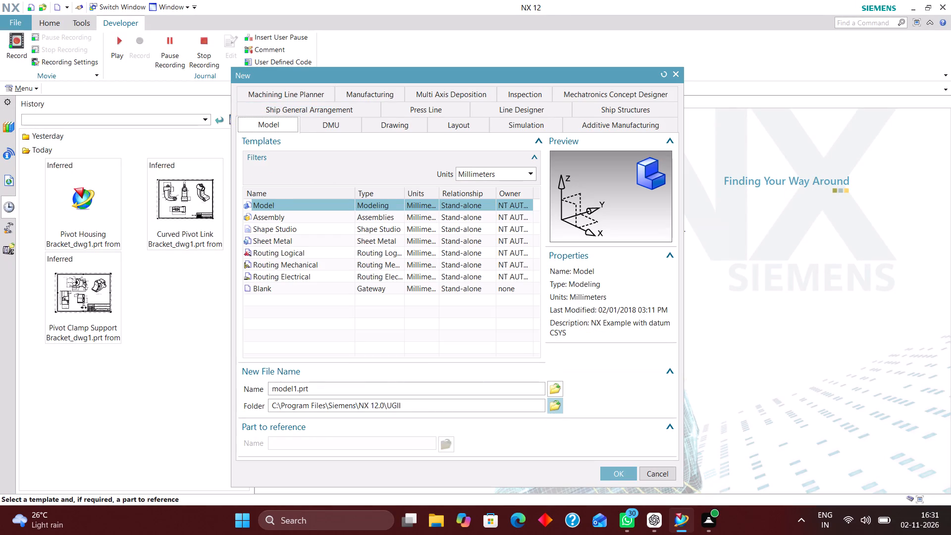
pyautogui.click(558, 407)
pyautogui.click(490, 190)
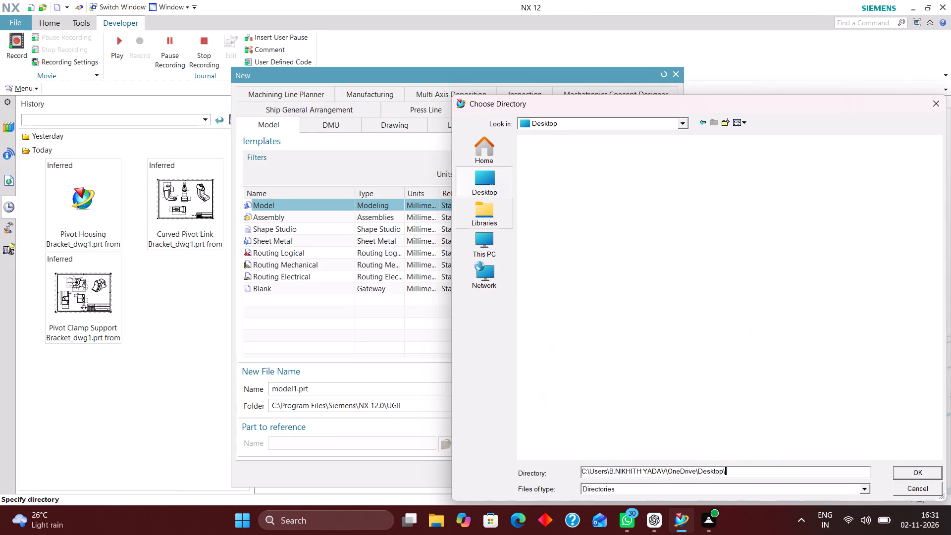
pyautogui.doubleClick(614, 321)
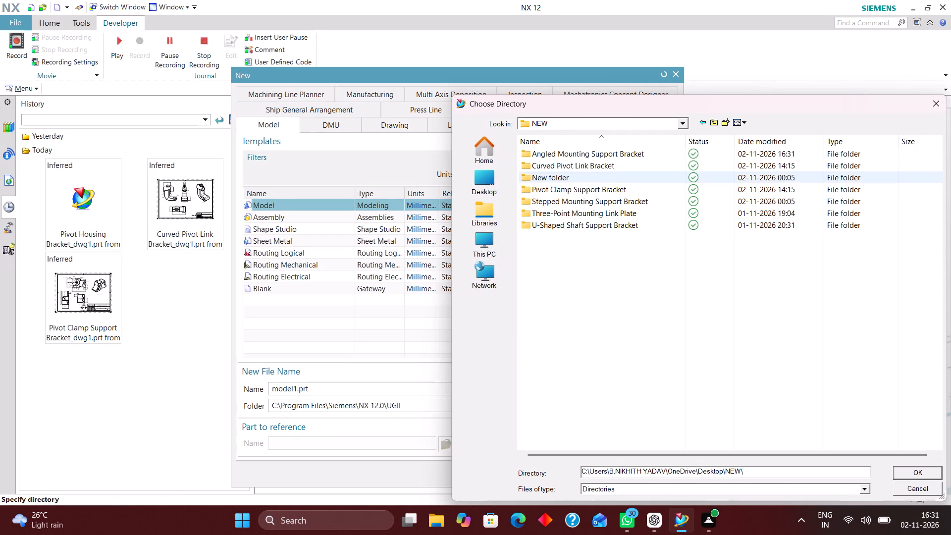
pyautogui.doubleClick(594, 154)
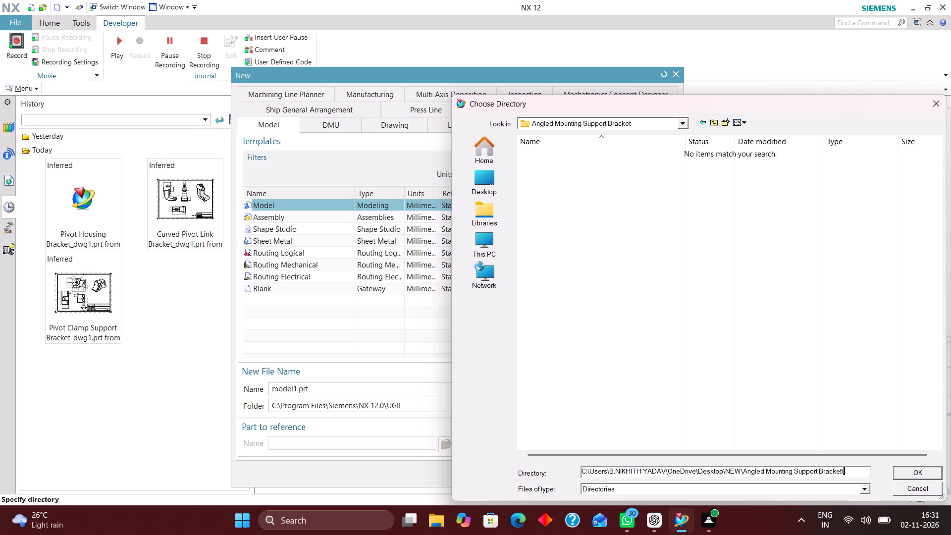
pyautogui.click(933, 471)
pyautogui.click(617, 471)
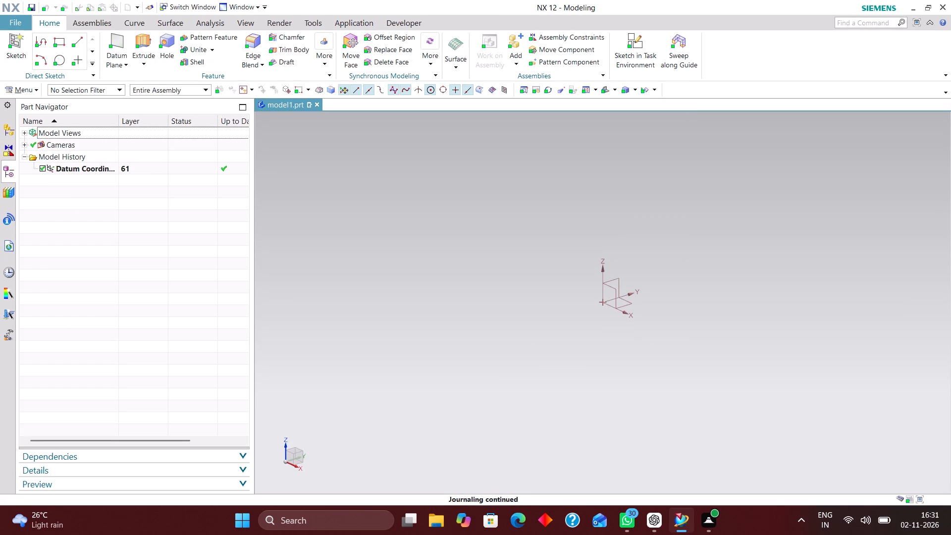
# Set sketch preferences to label dimensions by value, with continuous auto dimensioning and auto dimension display turned off.
pyautogui.click(24, 88)
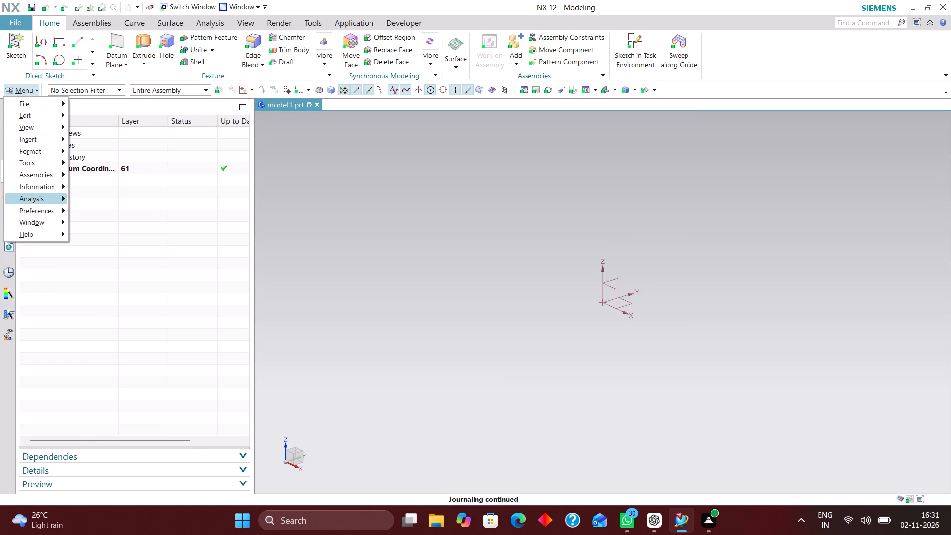
pyautogui.click(42, 211)
pyautogui.click(97, 215)
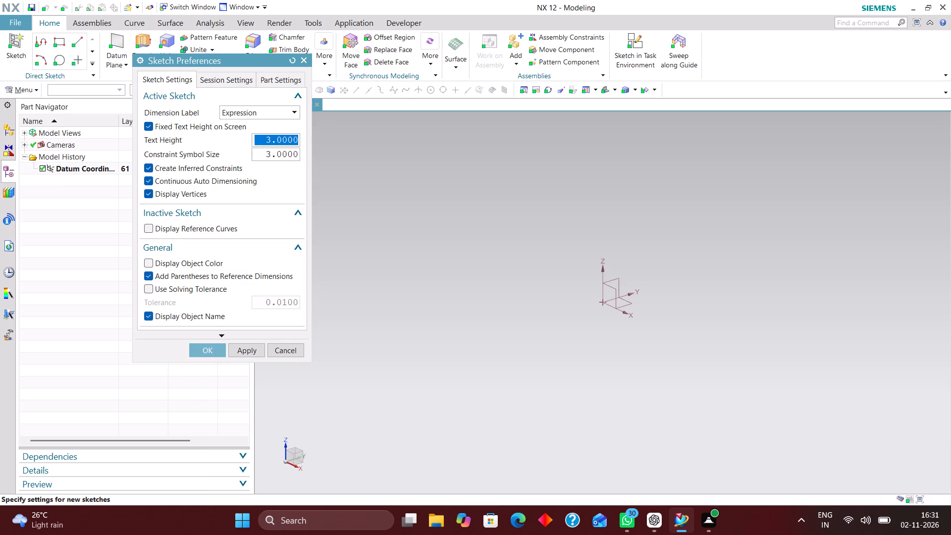
pyautogui.click(239, 106)
pyautogui.click(242, 144)
pyautogui.click(178, 180)
pyautogui.click(224, 80)
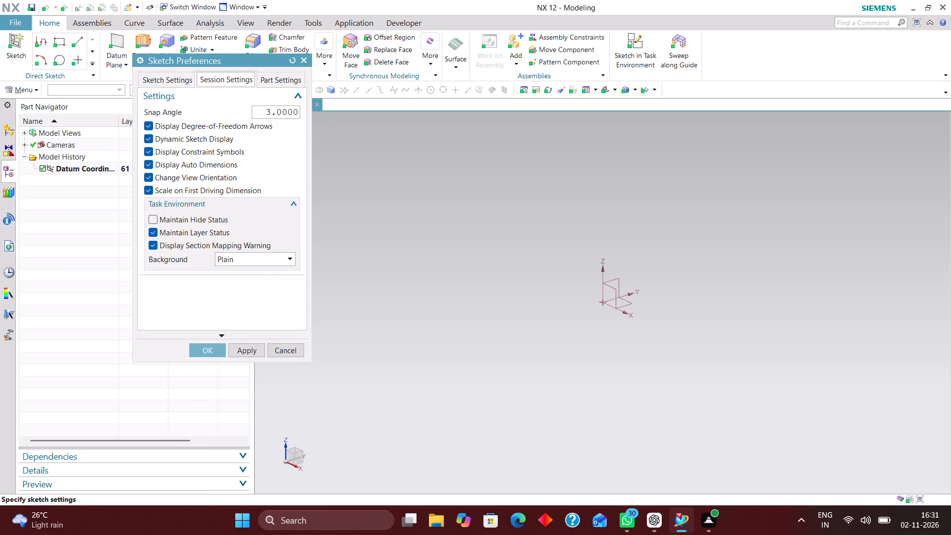
pyautogui.click(189, 162)
pyautogui.click(211, 348)
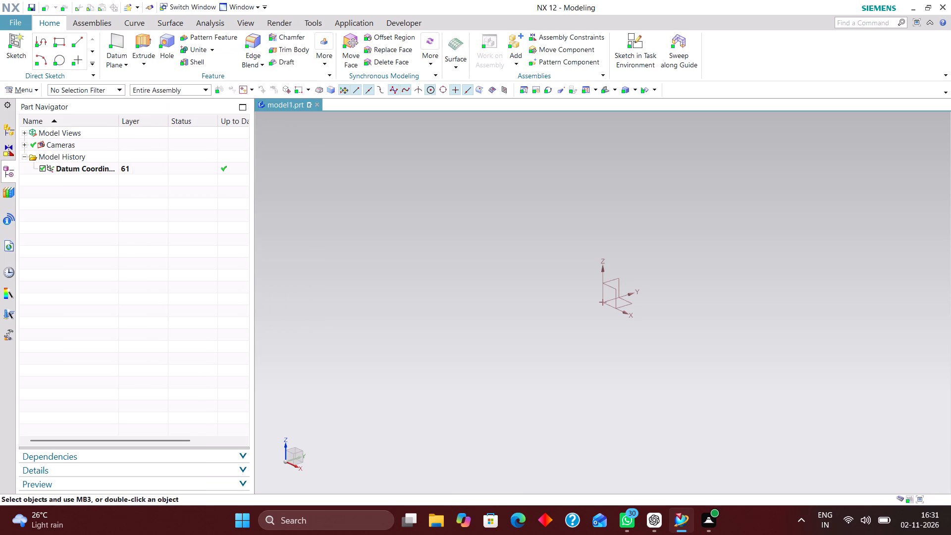
# Start a task-environment sketch on the YZ plane and draw a rectangle about 138 mm wide and 41 mm high.
pyautogui.click(645, 41)
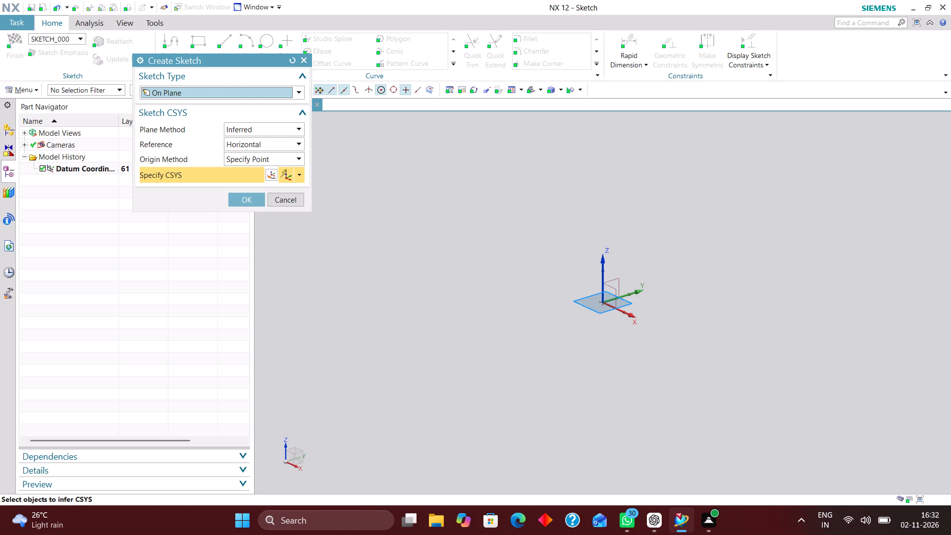
pyautogui.click(614, 276)
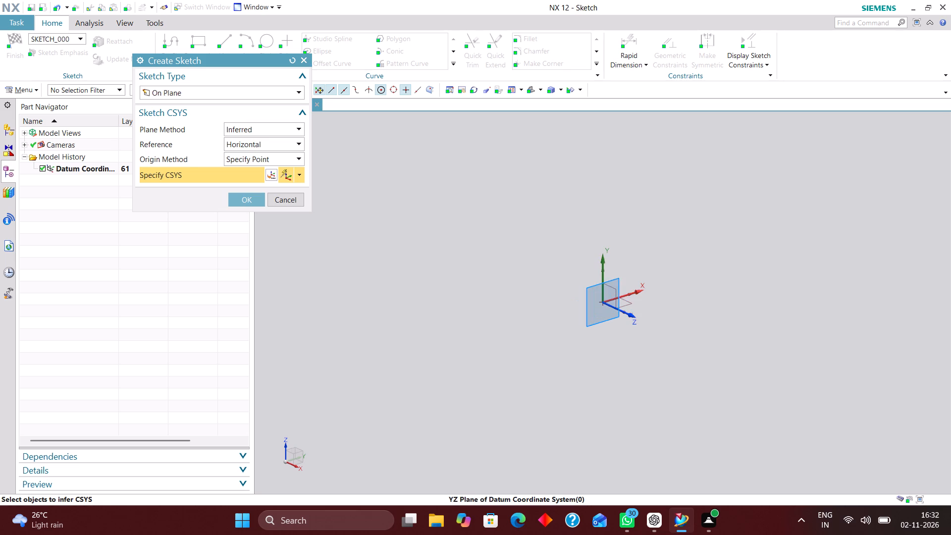
pyautogui.click(250, 197)
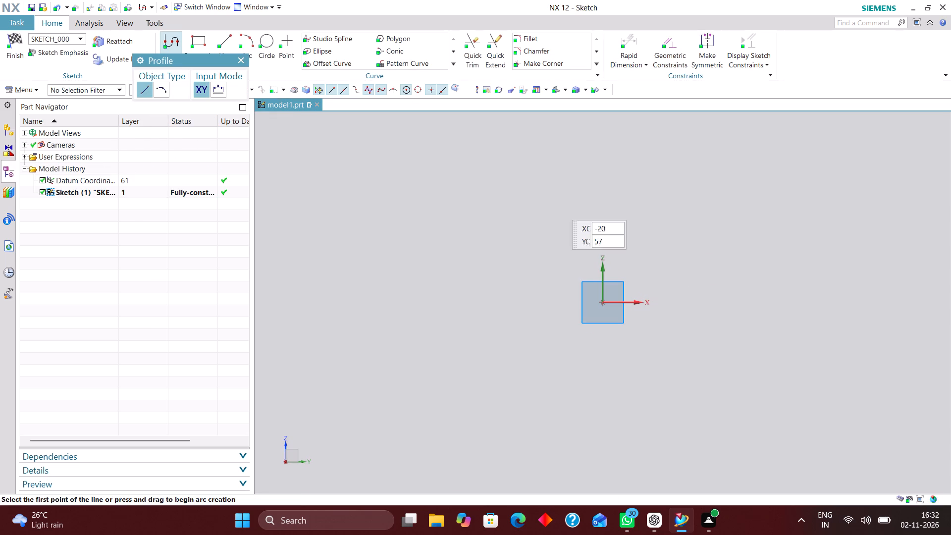
pyautogui.moveTo(207, 59); pyautogui.dragTo(178, 119)
pyautogui.click(201, 44)
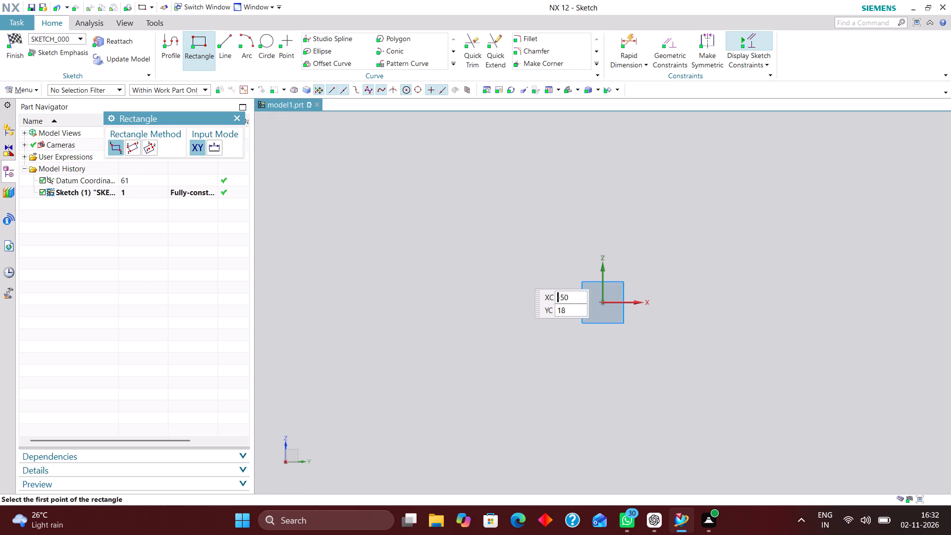
pyautogui.click(504, 227)
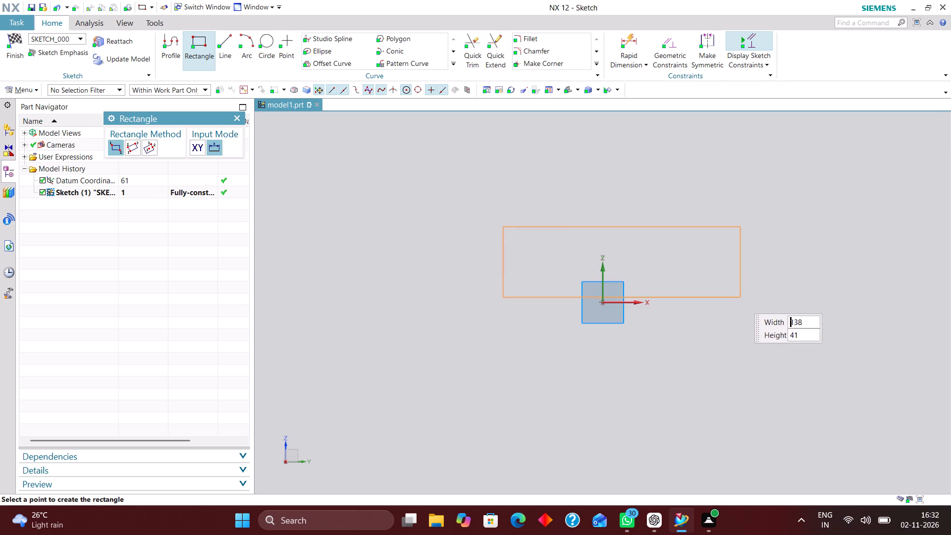
pyautogui.click(738, 297)
# Constrain the midpoint of the rectangle's bottom edge onto both the horizontal and vertical sketch axes with Point on Curve.
pyautogui.click(671, 38)
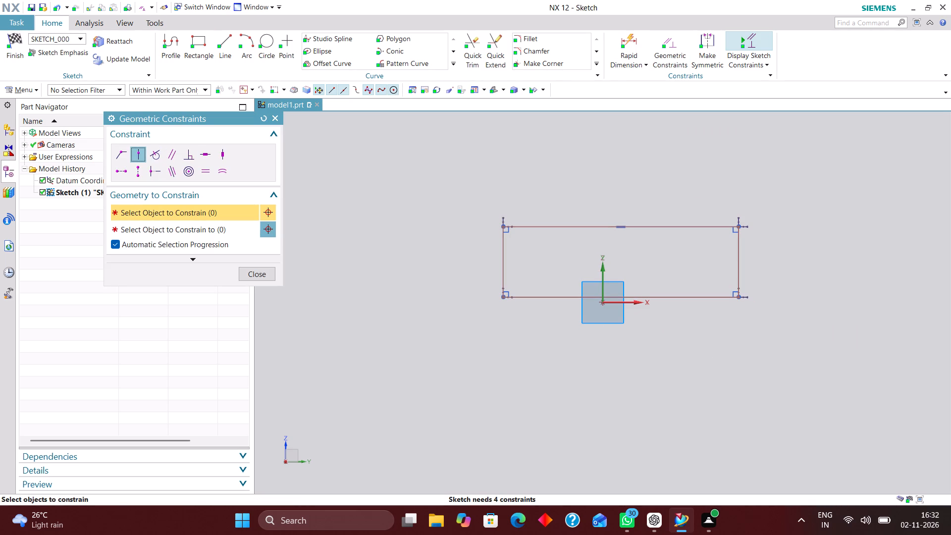
pyautogui.click(622, 296)
pyautogui.click(664, 304)
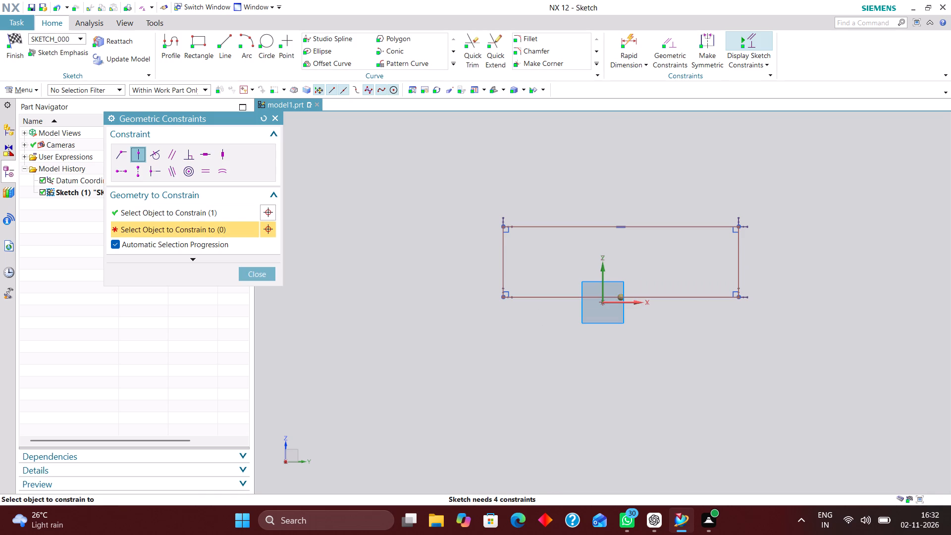
pyautogui.click(628, 305)
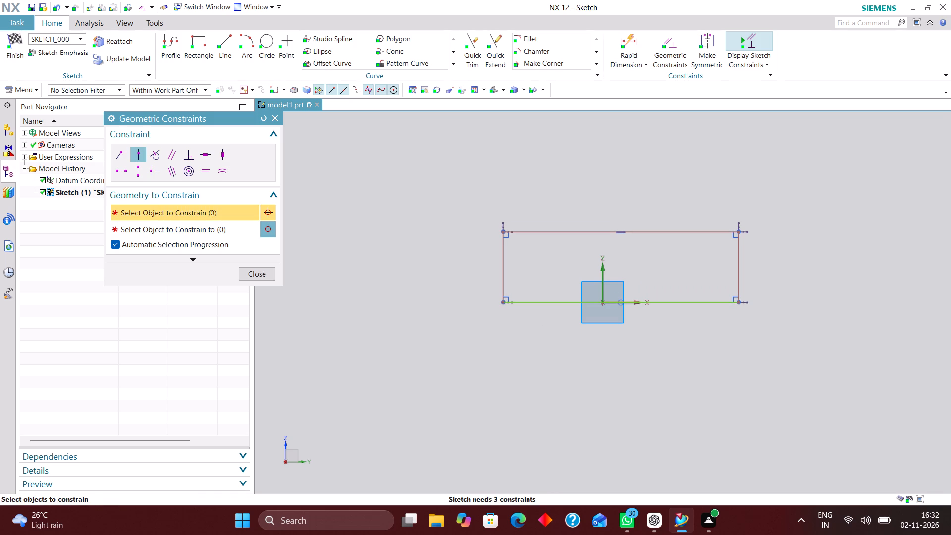
pyautogui.click(621, 303)
pyautogui.click(605, 291)
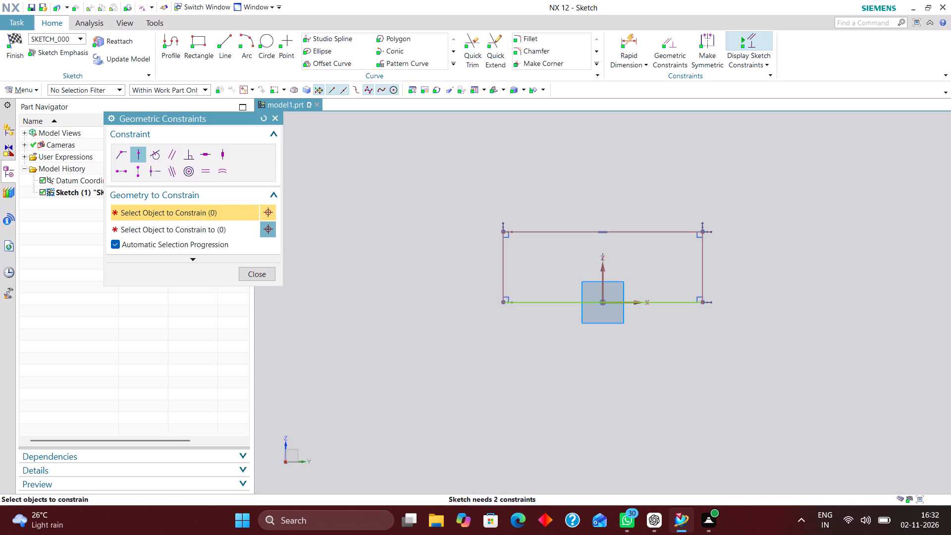
# Dimension the rectangle's bottom edge to 80 mm using Rapid Dimension with the Inferred method.
pyautogui.click(629, 39)
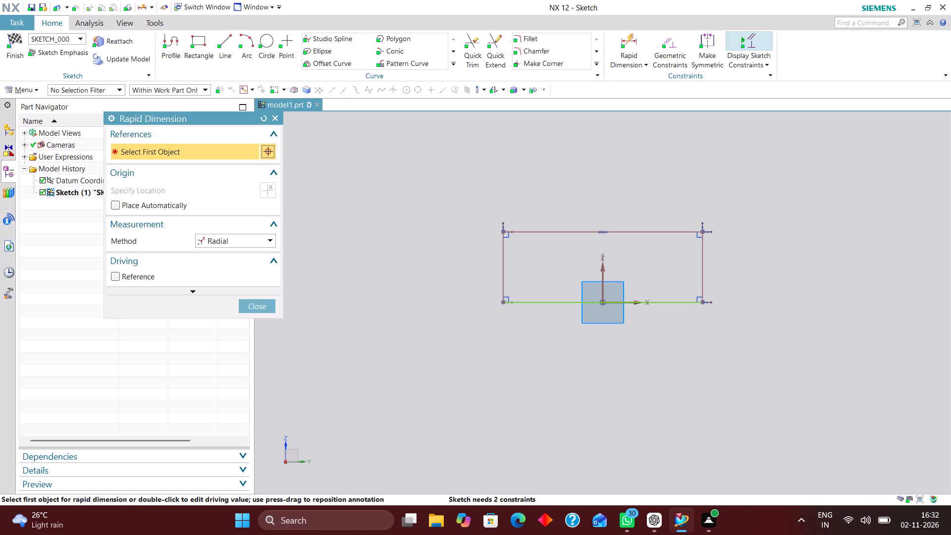
pyautogui.click(262, 244)
pyautogui.click(261, 254)
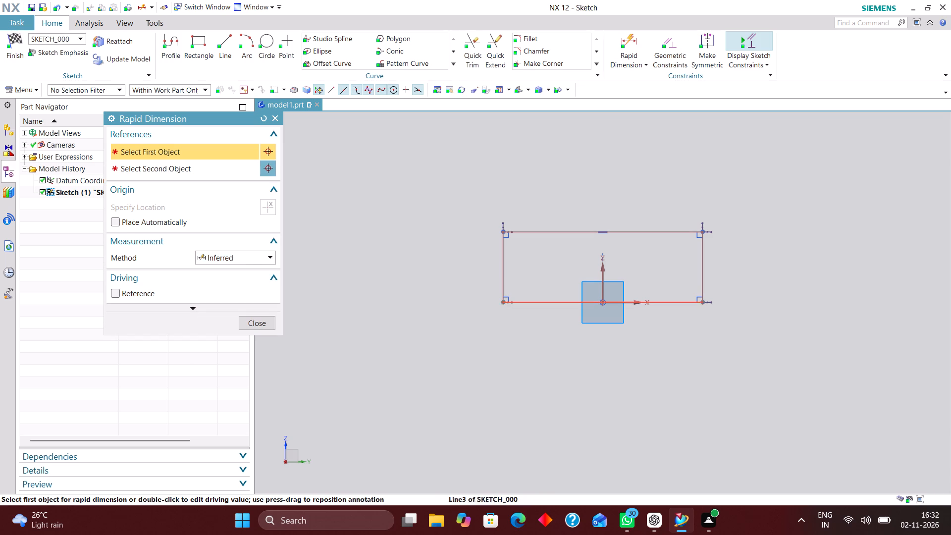
pyautogui.click(674, 303)
pyautogui.click(596, 365)
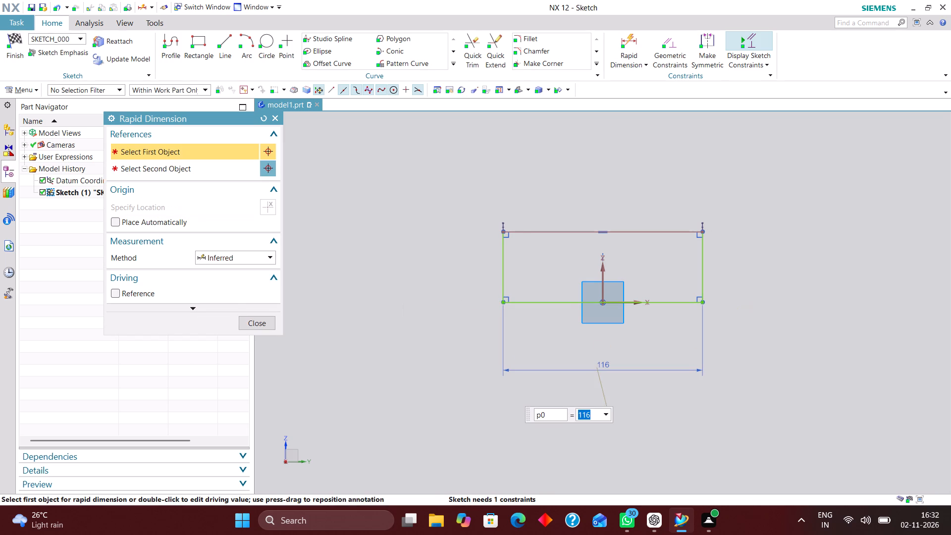
pyautogui.write('80')
pyautogui.press('Return')
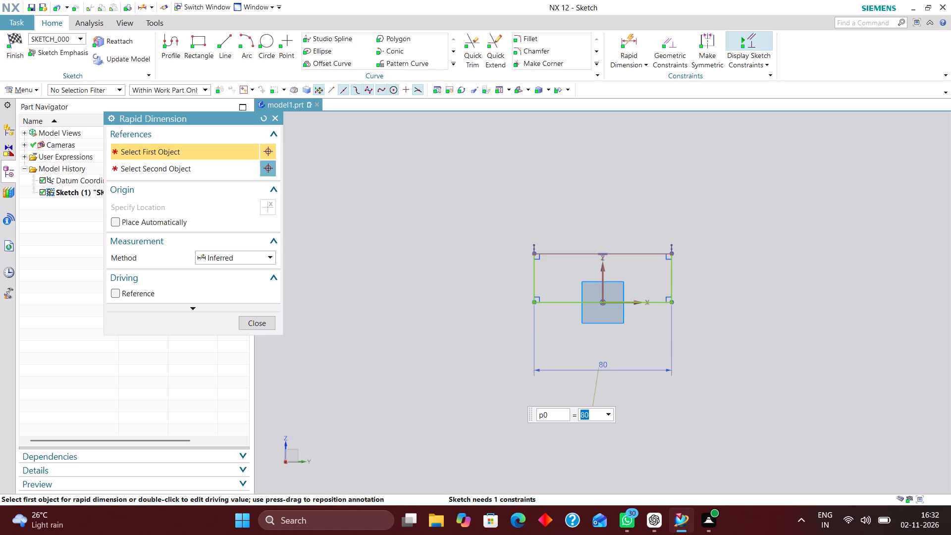
# Dimension the rectangle's vertical edge to 15 mm and finish the sketch.
pyautogui.scroll(2, 675, 261)
pyautogui.click(672, 303)
pyautogui.click(730, 292)
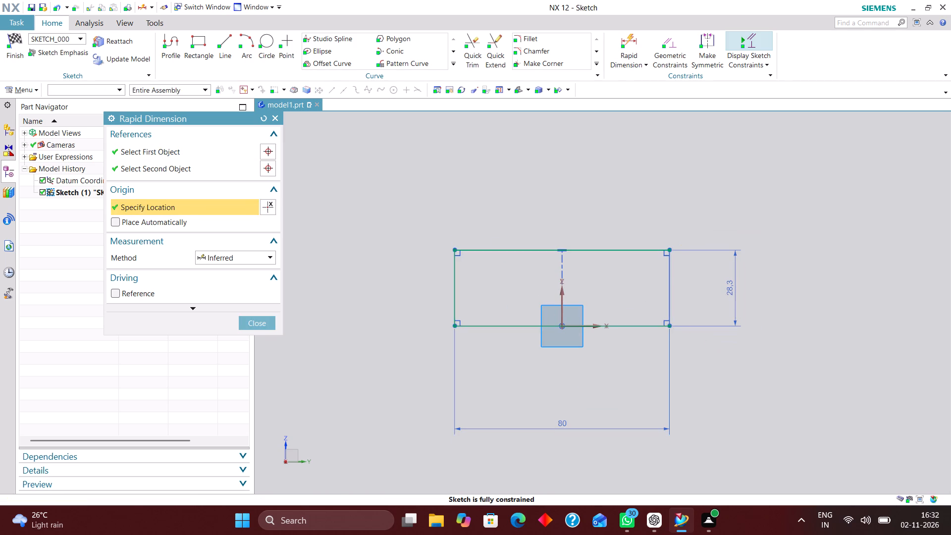
pyautogui.press('1')
pyautogui.press('5')
pyautogui.press('Return')
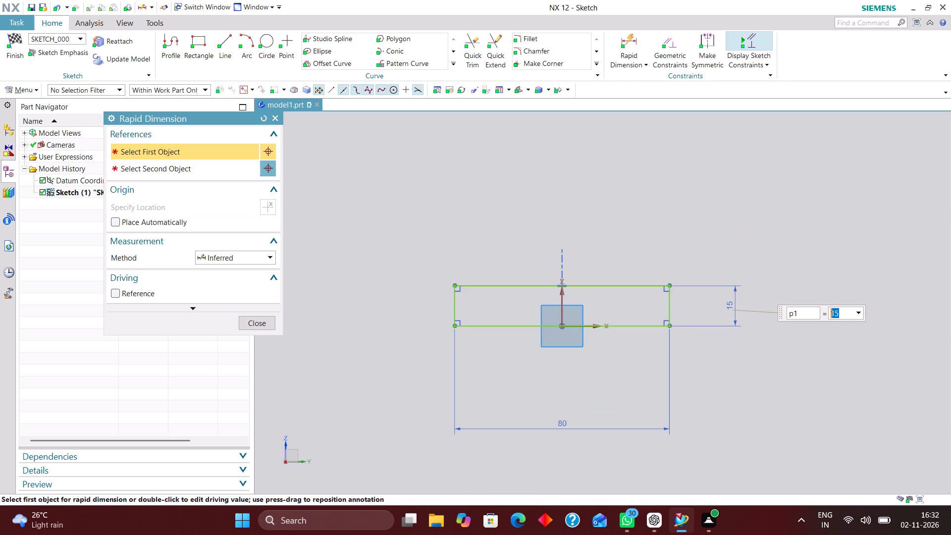
pyautogui.click(260, 321)
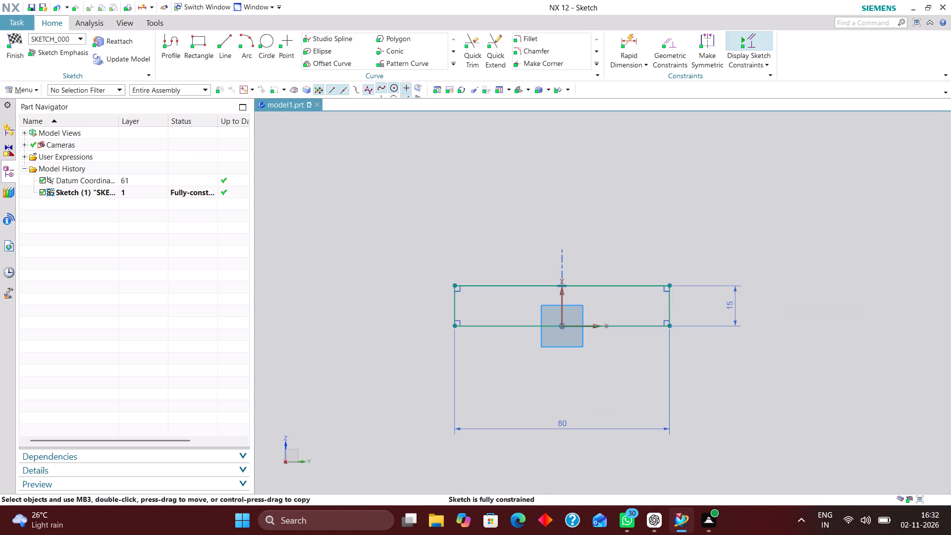
pyautogui.click(13, 36)
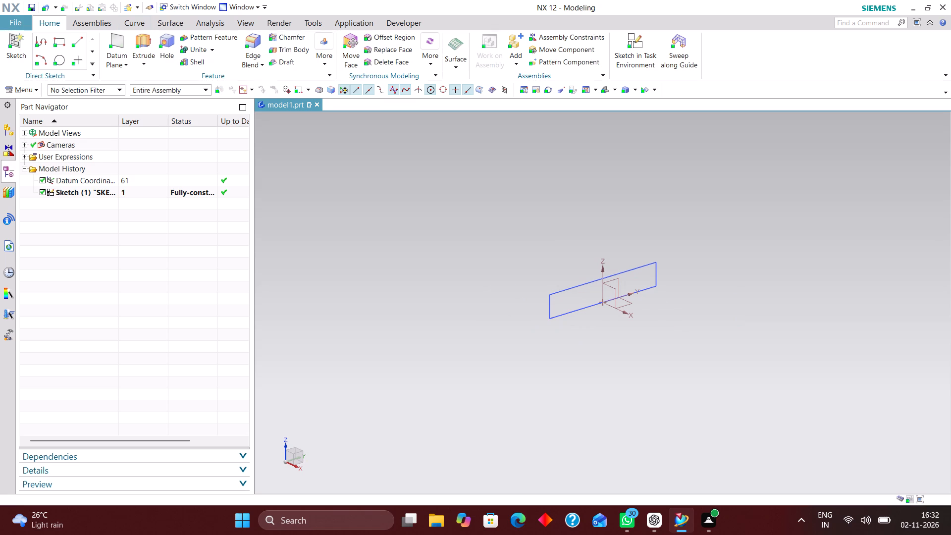
# Extrude the rectangle sketch with a Symmetric Value limit of 40 mm and no Boolean to form the base block.
pyautogui.click(144, 45)
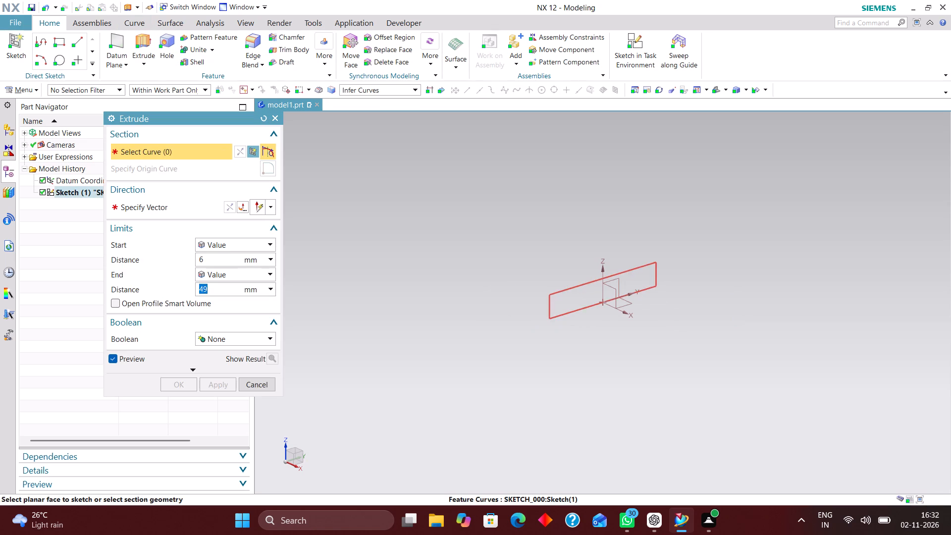
pyautogui.click(549, 310)
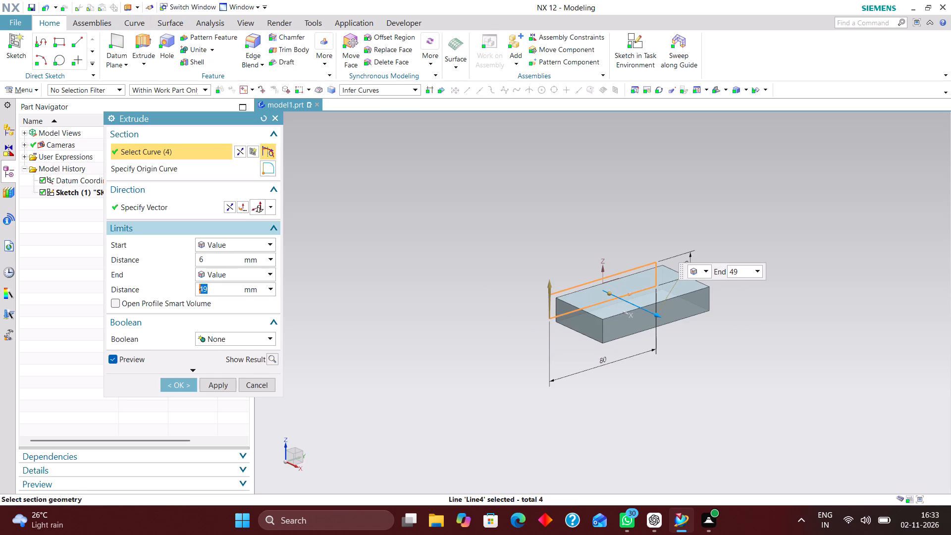
pyautogui.click(255, 247)
pyautogui.click(252, 269)
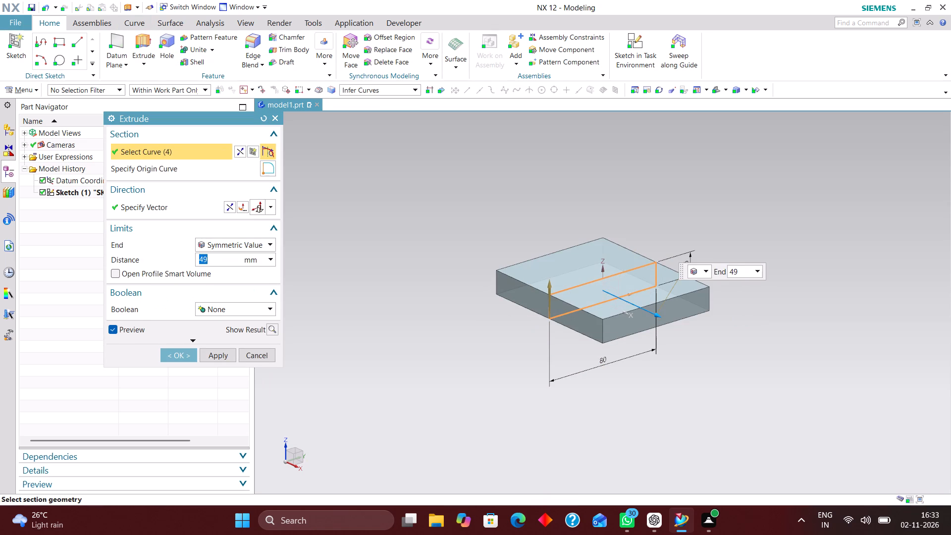
pyautogui.write('40')
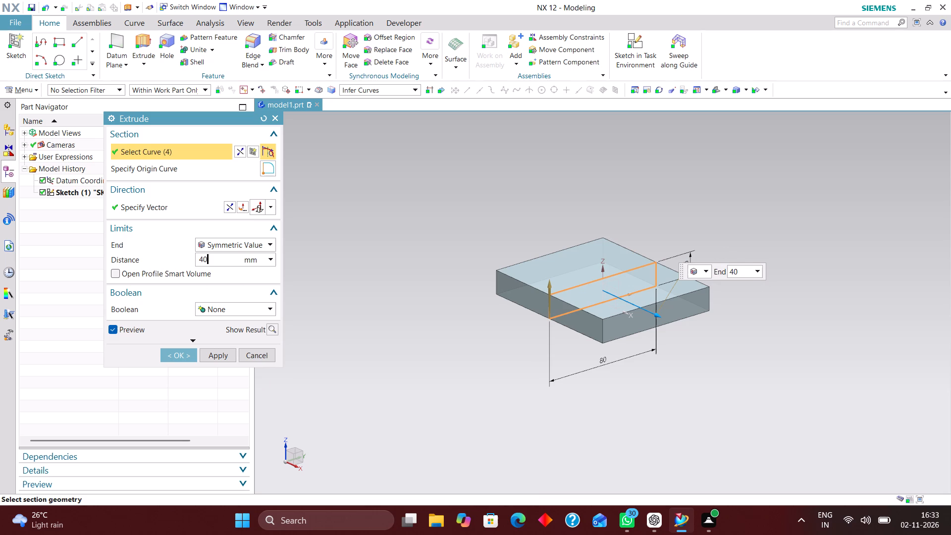
pyautogui.press('Return')
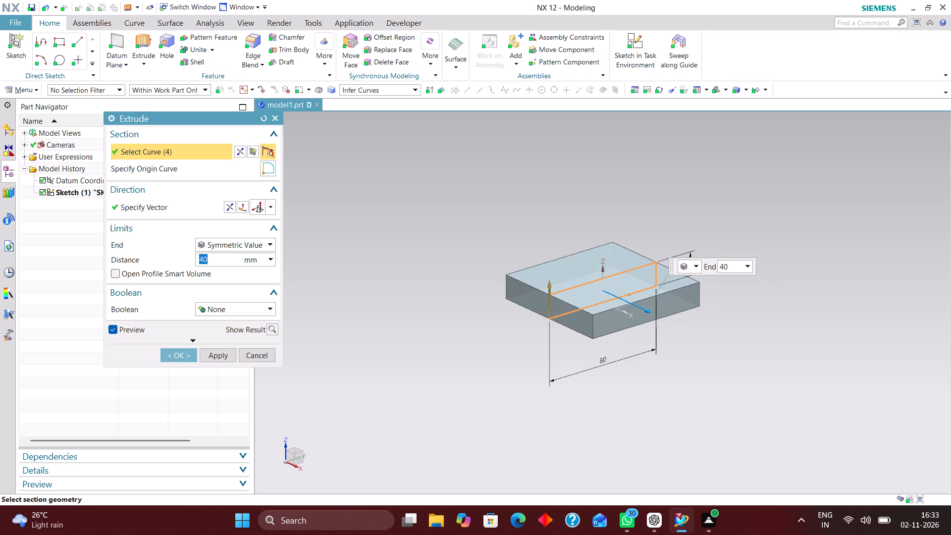
pyautogui.click(169, 355)
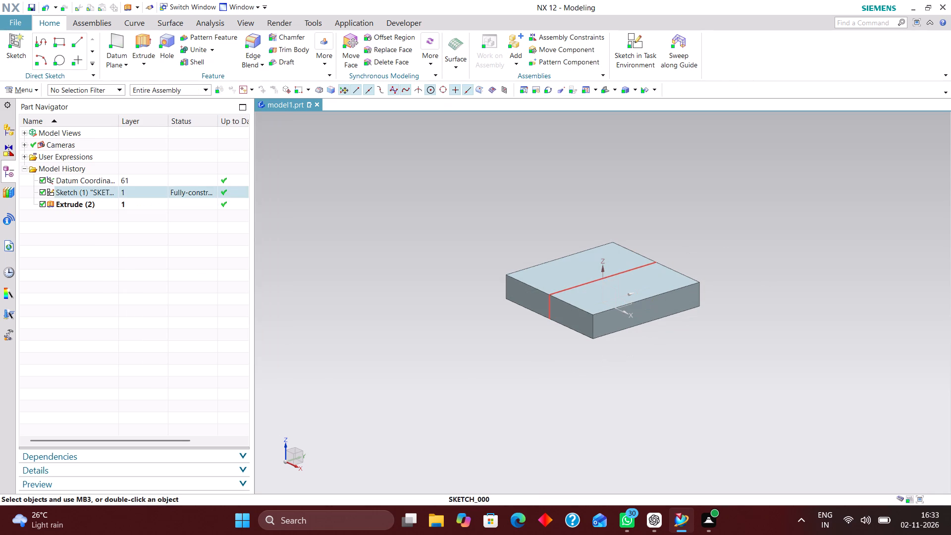
# Hide the rectangle sketch used for the base block.
pyautogui.moveTo(582, 283); pyautogui.dragTo(588, 328, button='right')
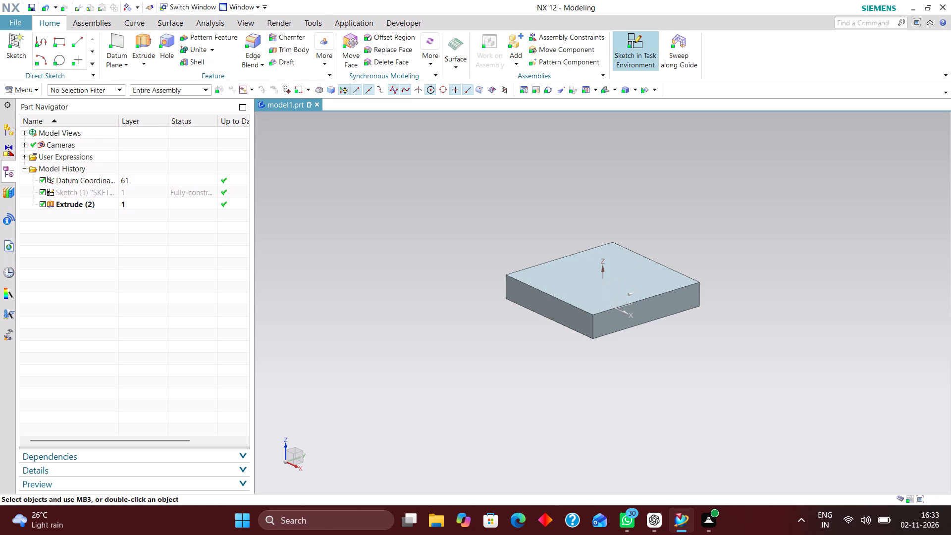
# Create a sketch on the datum YZ plane and draw a narrow upright rectangle about 70 mm tall at the block's +Y end.
pyautogui.click(641, 44)
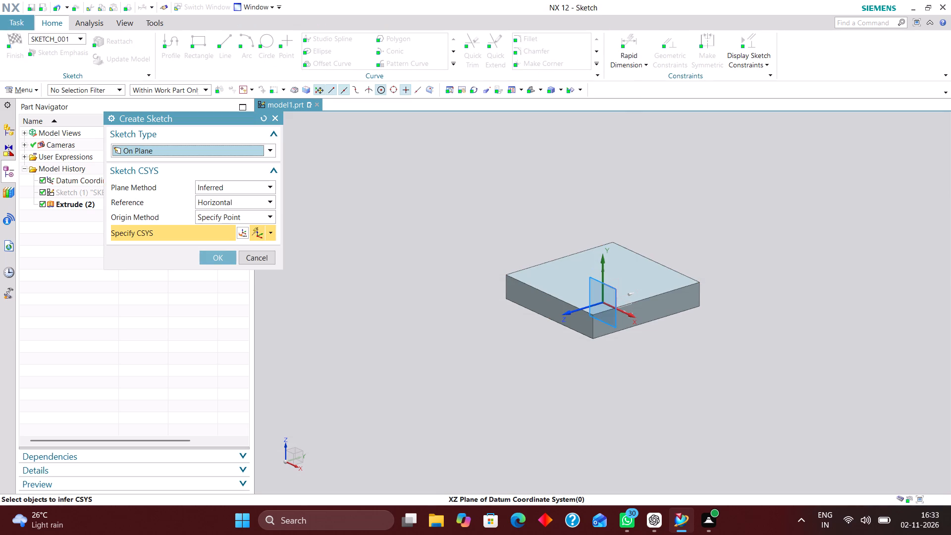
pyautogui.click(612, 279)
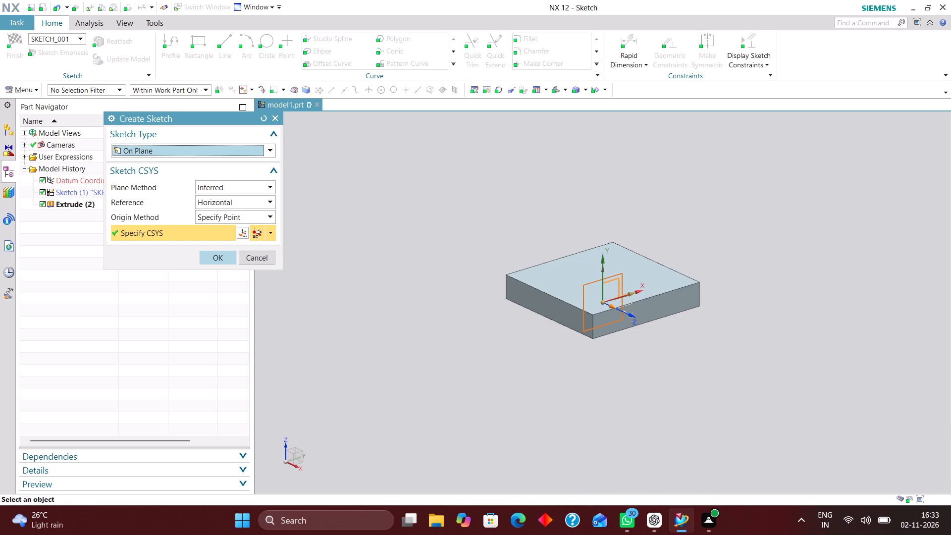
pyautogui.click(211, 260)
pyautogui.scroll(3, 689, 252)
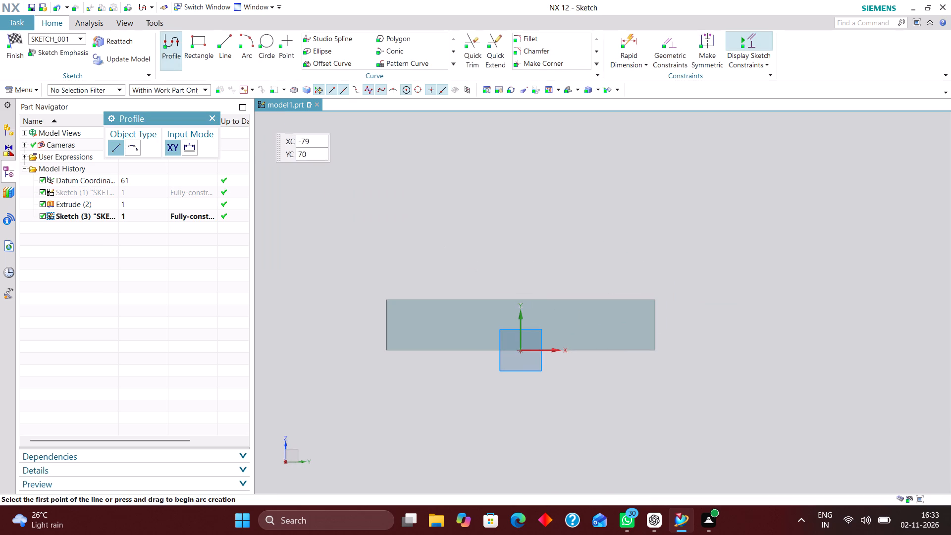
pyautogui.click(194, 36)
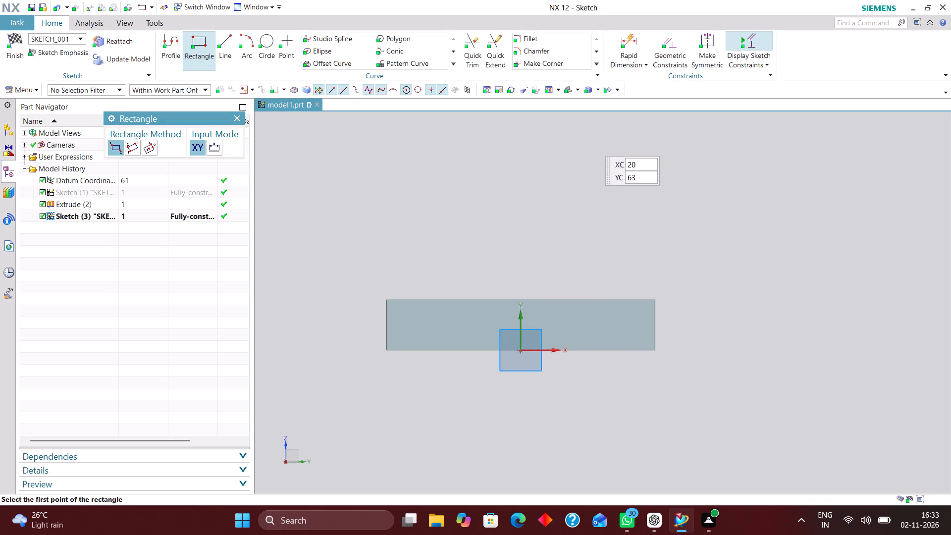
pyautogui.click(589, 140)
pyautogui.click(657, 377)
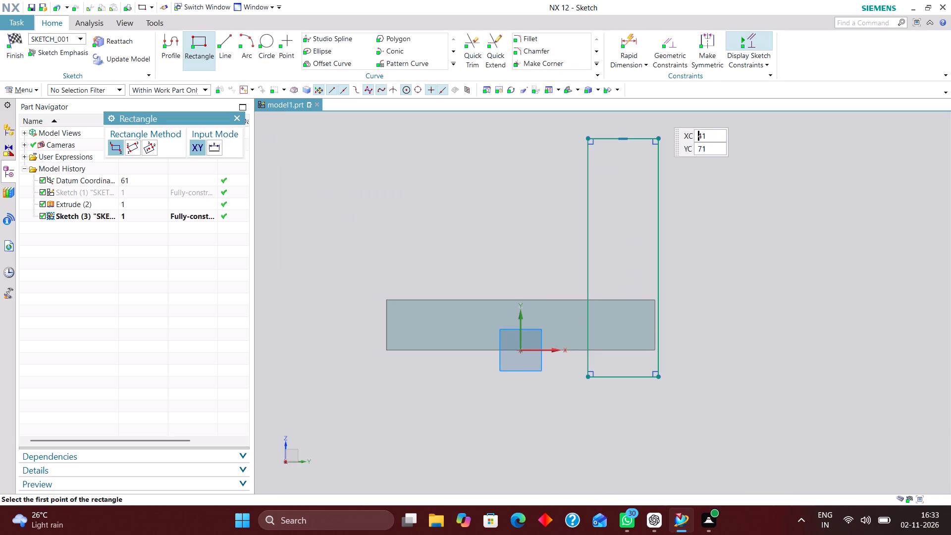
# Apply a Point on Curve constraint between the midpoint of the rectangle's bottom edge and the sketch's horizontal axis.
pyautogui.click(666, 40)
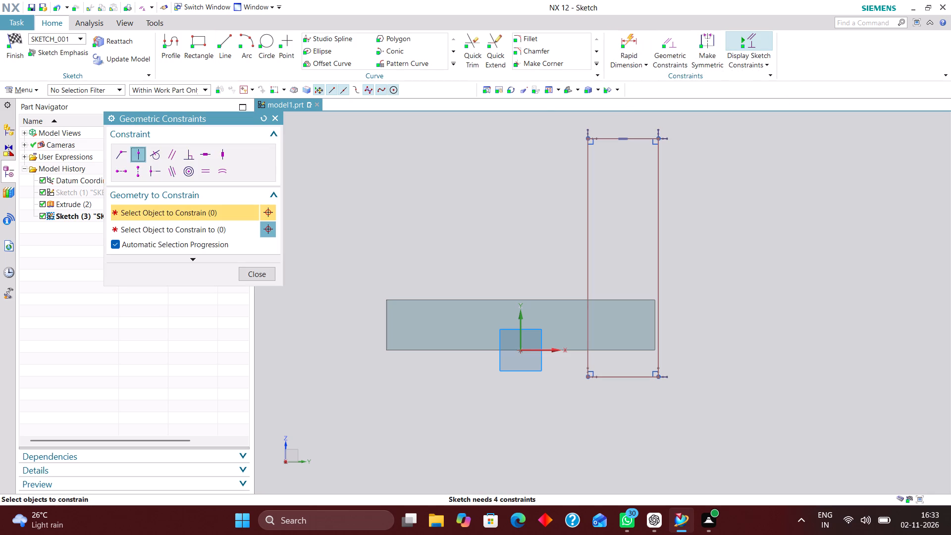
pyautogui.click(624, 378)
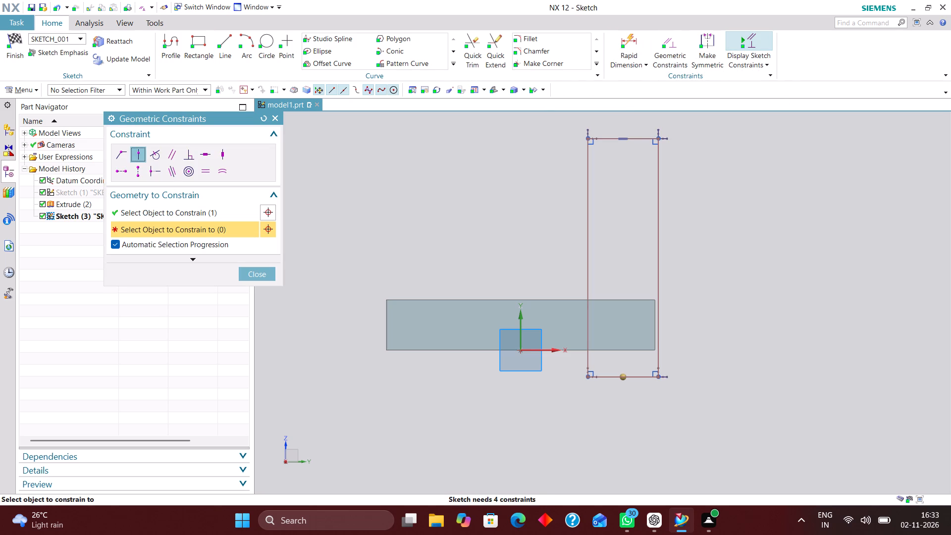
pyautogui.click(542, 354)
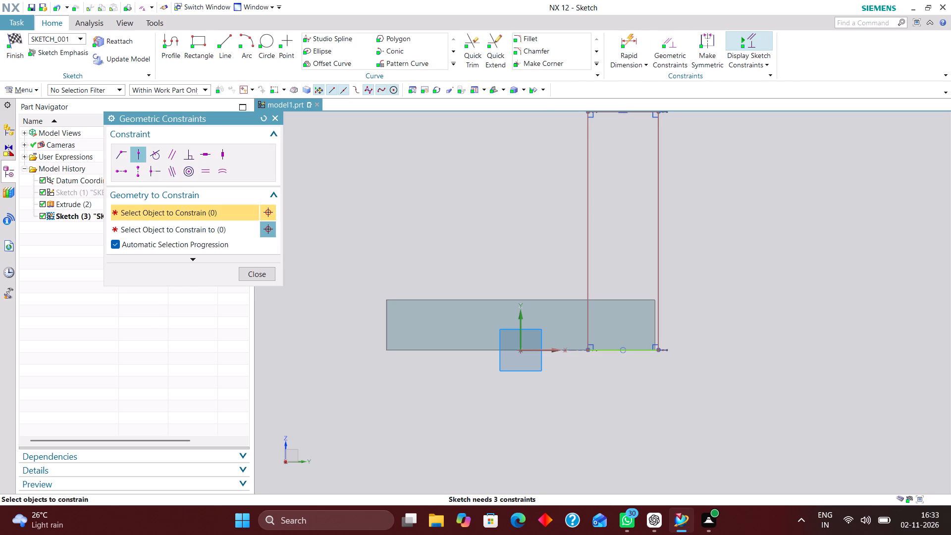
# Dimension the distance from the sketch's vertical axis to the rectangle's outer vertical edge as 40 mm.
pyautogui.click(634, 36)
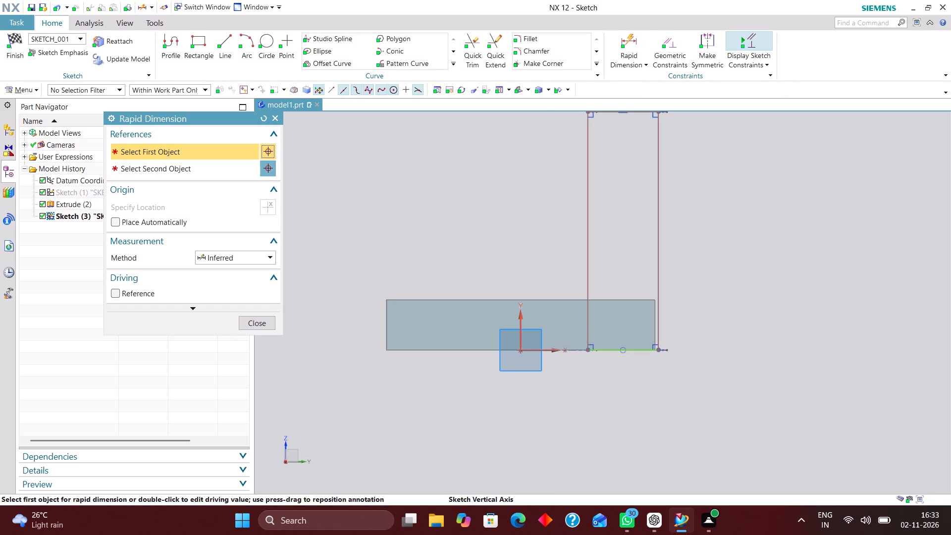
pyautogui.click(519, 332)
pyautogui.click(656, 237)
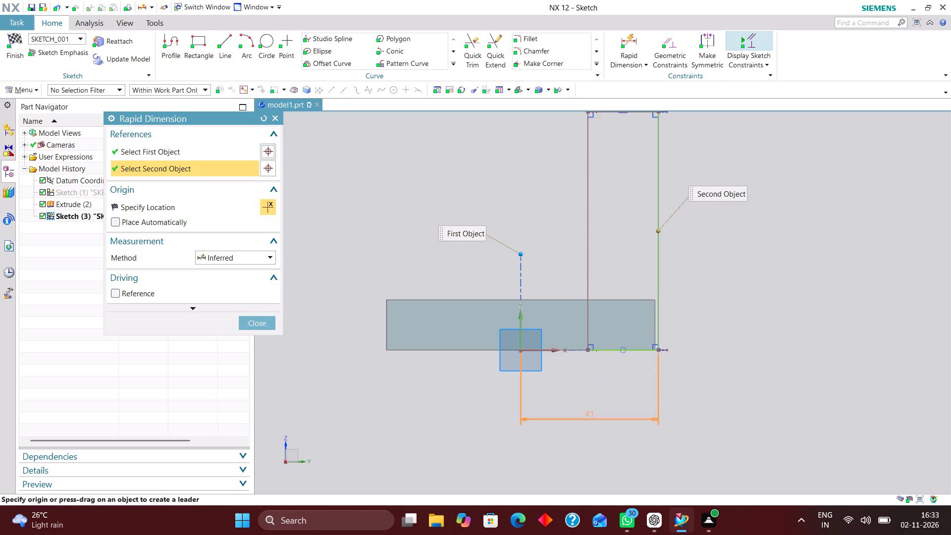
pyautogui.click(591, 450)
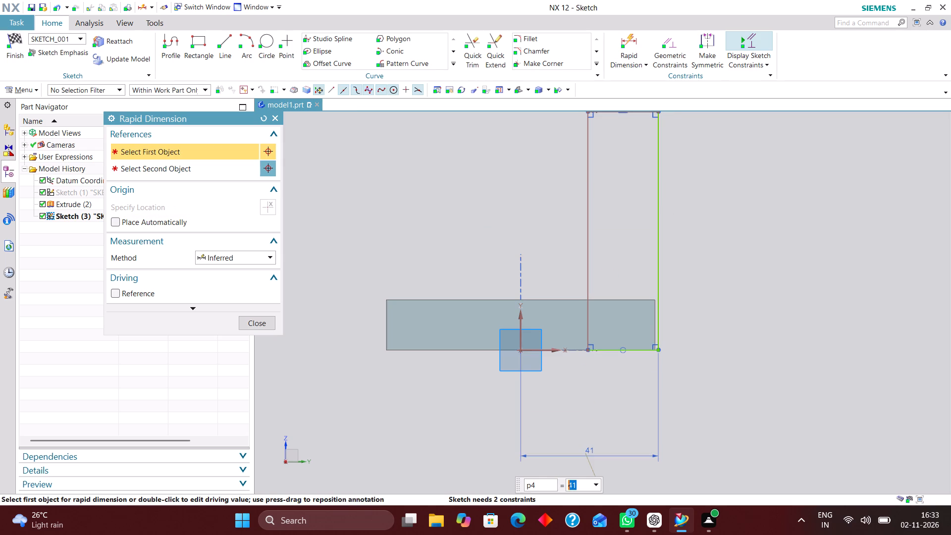
pyautogui.write('40')
pyautogui.press('Return')
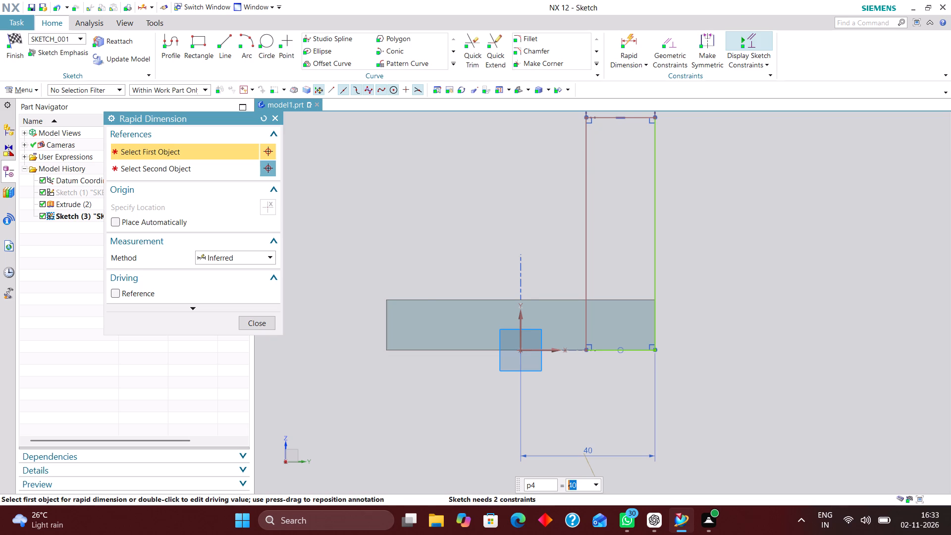
# Dimension the height of the rectangle's outer vertical edge as 40 mm.
pyautogui.scroll(-2, 611, 299)
pyautogui.scroll(1, 619, 287)
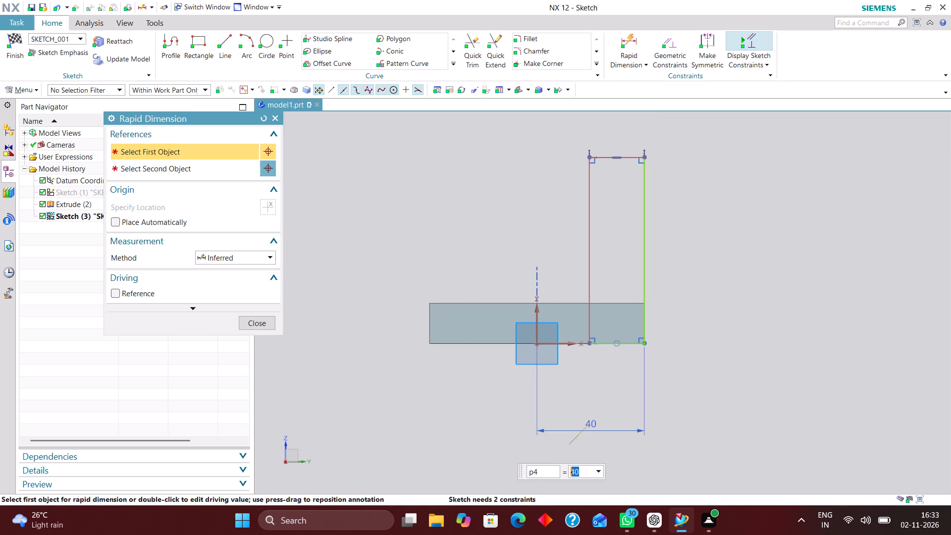
pyautogui.click(642, 275)
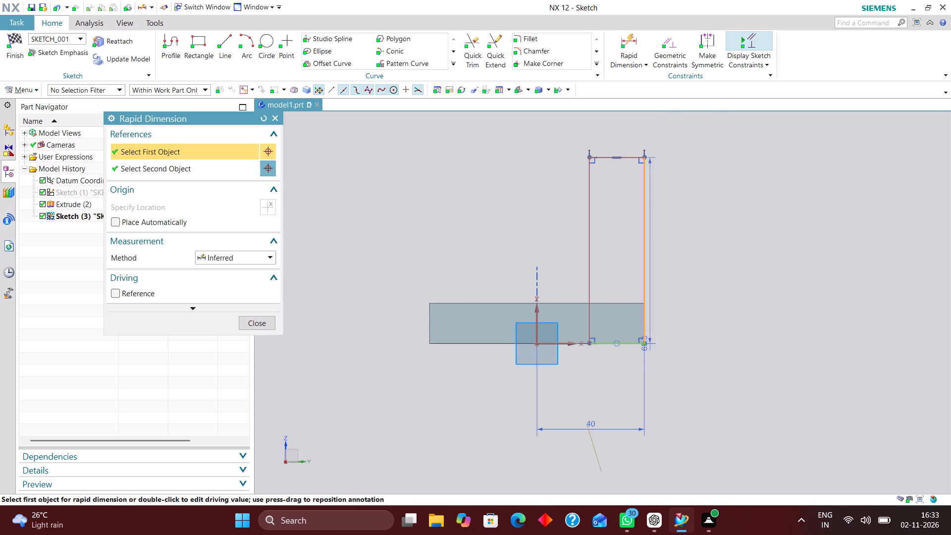
pyautogui.click(724, 257)
pyautogui.press('4')
pyautogui.press('0')
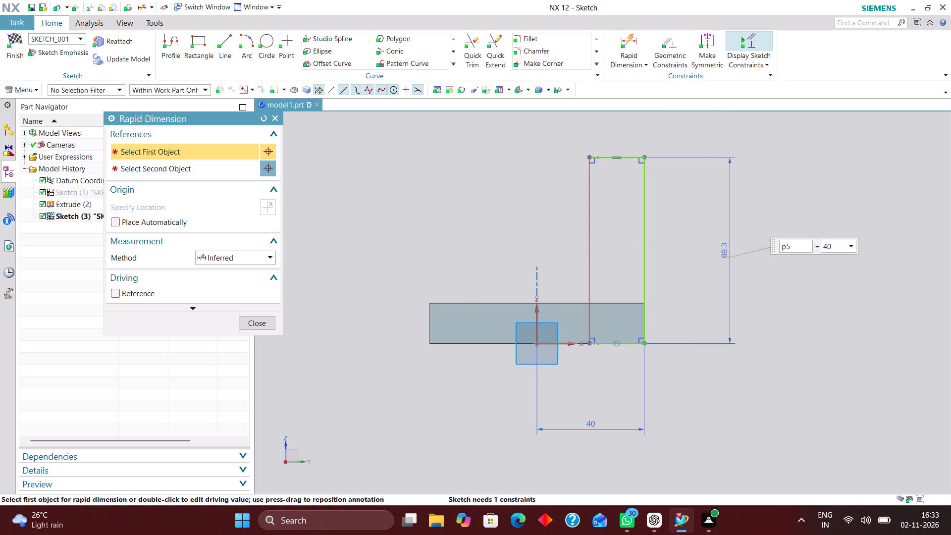
pyautogui.press('Return')
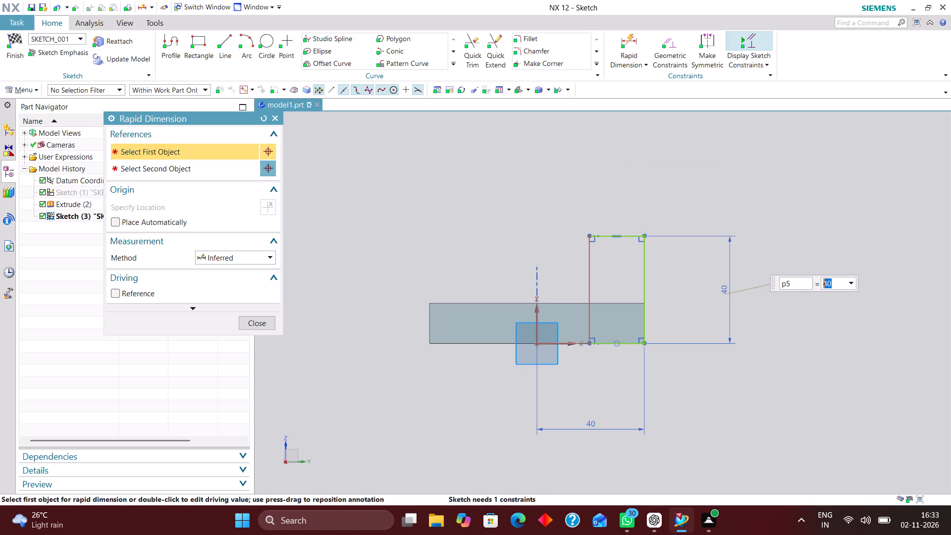
# Dimension the rectangle's top edge to 10 mm and finish the sketch.
pyautogui.click(631, 235)
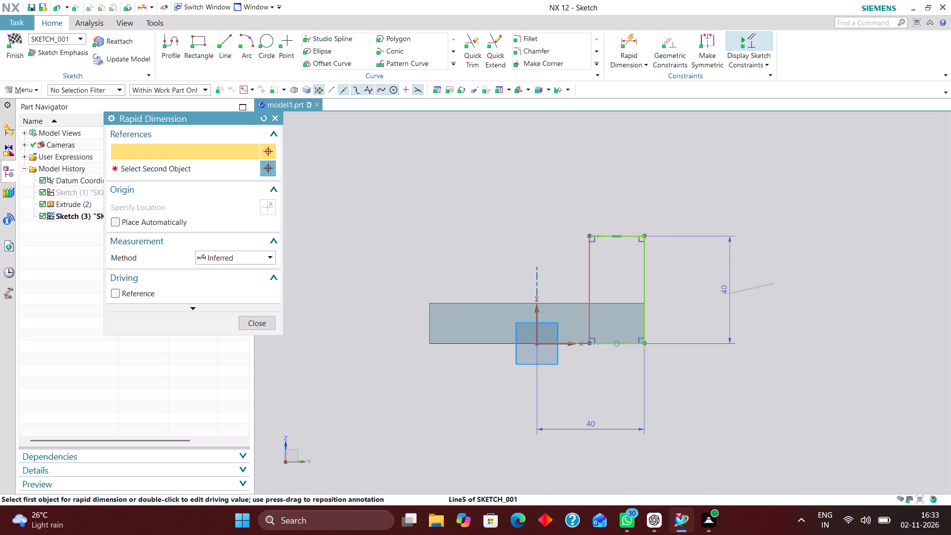
pyautogui.click(616, 183)
pyautogui.write('10')
pyautogui.press('Return')
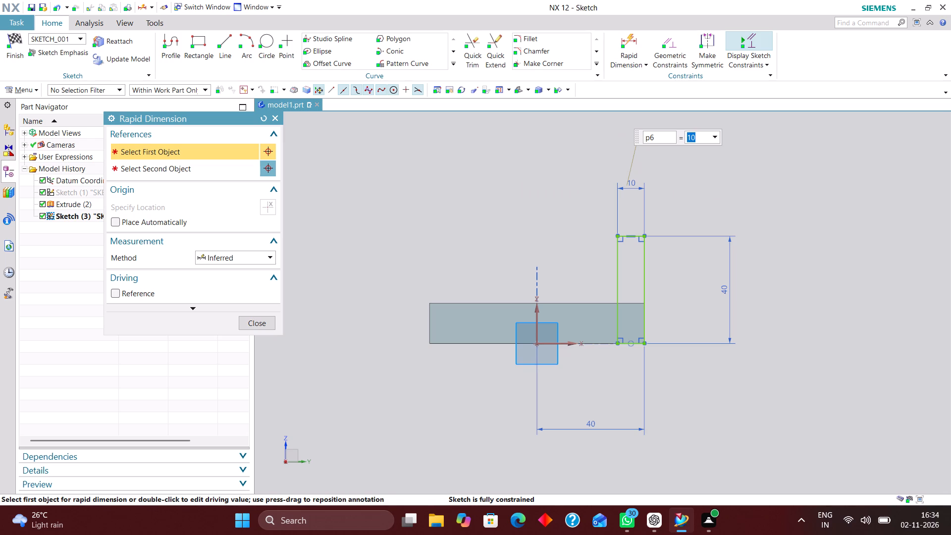
pyautogui.click(254, 319)
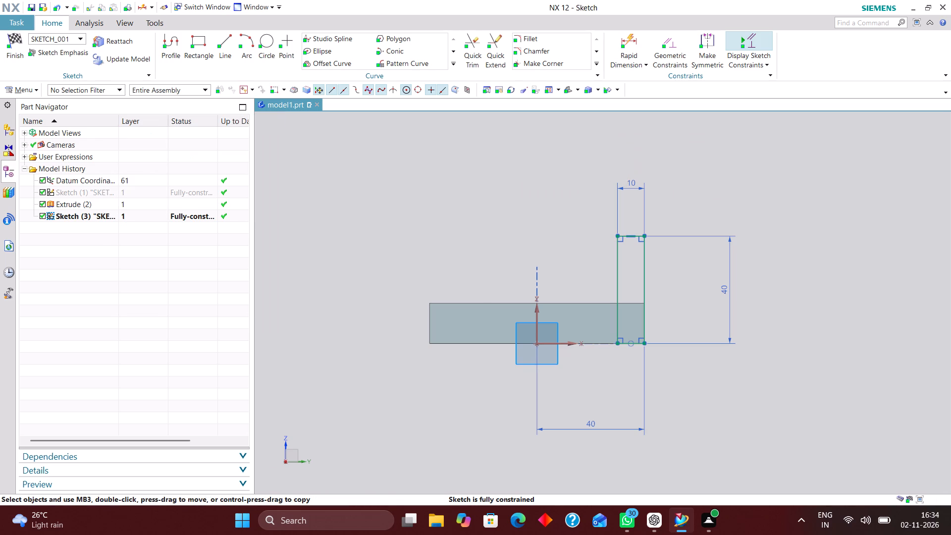
pyautogui.click(18, 34)
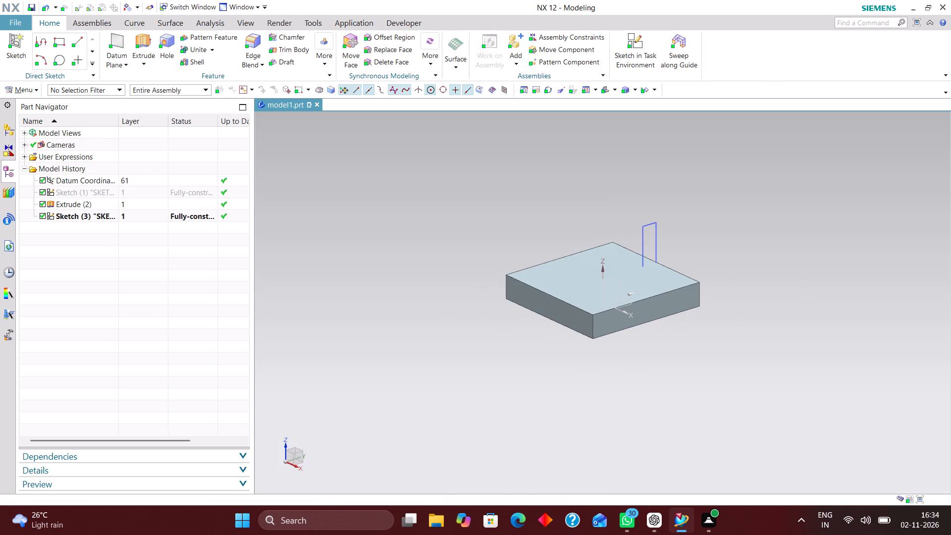
# Extrude the upright rectangle sketch with a Symmetric Value limit of 40 mm and no Boolean to form the vertical wall.
pyautogui.moveTo(654, 231); pyautogui.dragTo(845, 215, button='right')
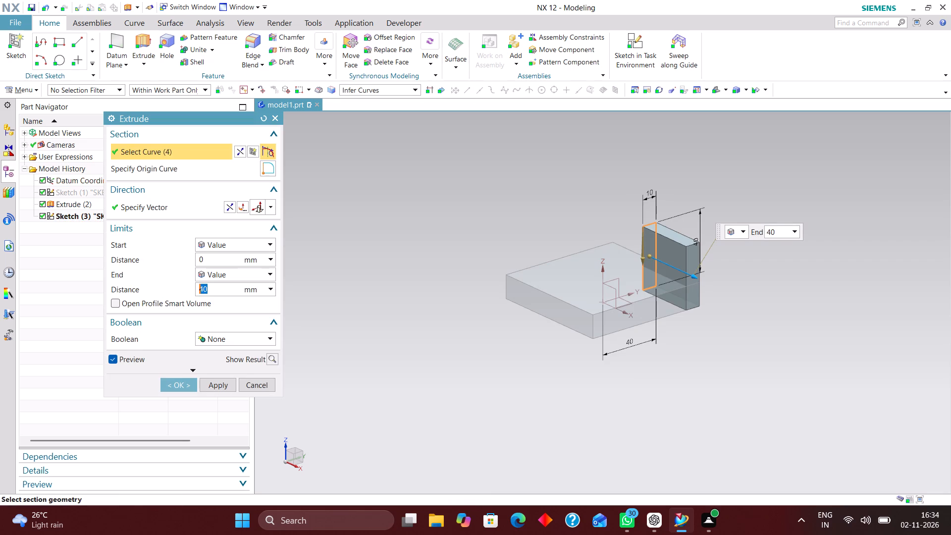
pyautogui.click(233, 244)
pyautogui.click(238, 268)
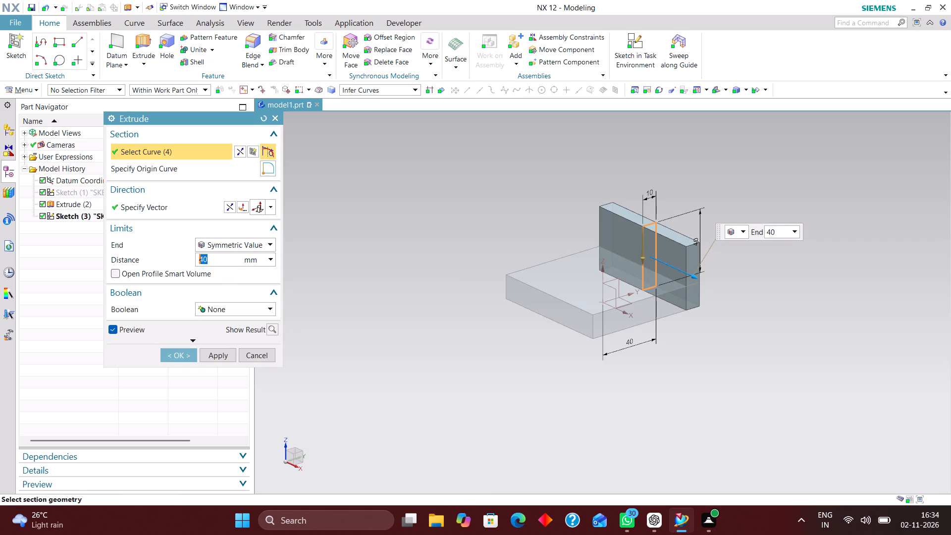
pyautogui.click(181, 355)
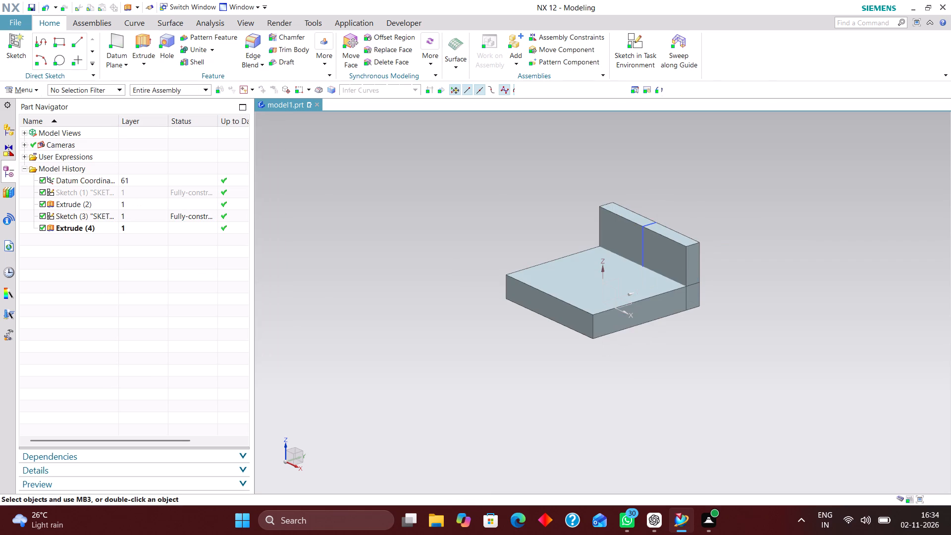
# Hide the rectangle sketch used for the vertical wall.
pyautogui.moveTo(642, 240); pyautogui.dragTo(643, 296, button='right')
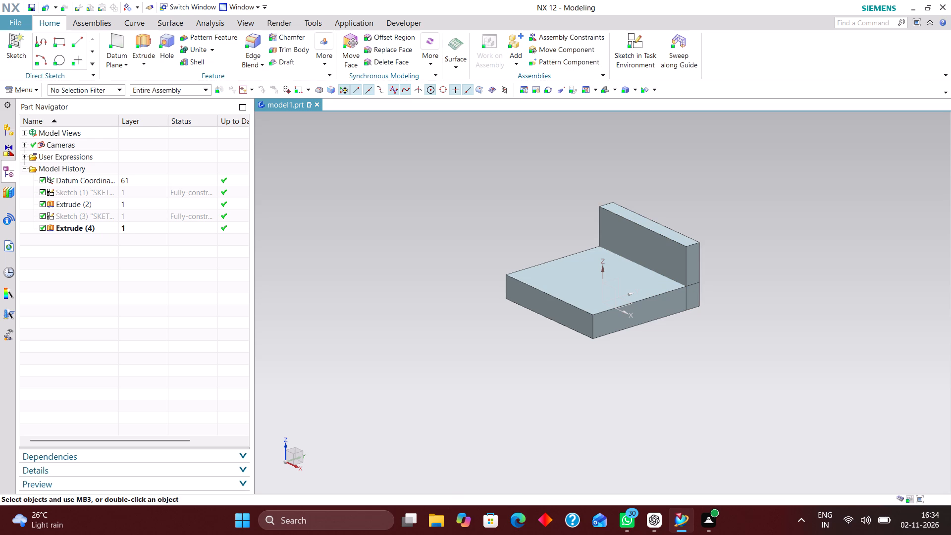
# Unite the bodies, with the base block as target and the vertical wall as tool.
pyautogui.click(200, 52)
pyautogui.click(587, 335)
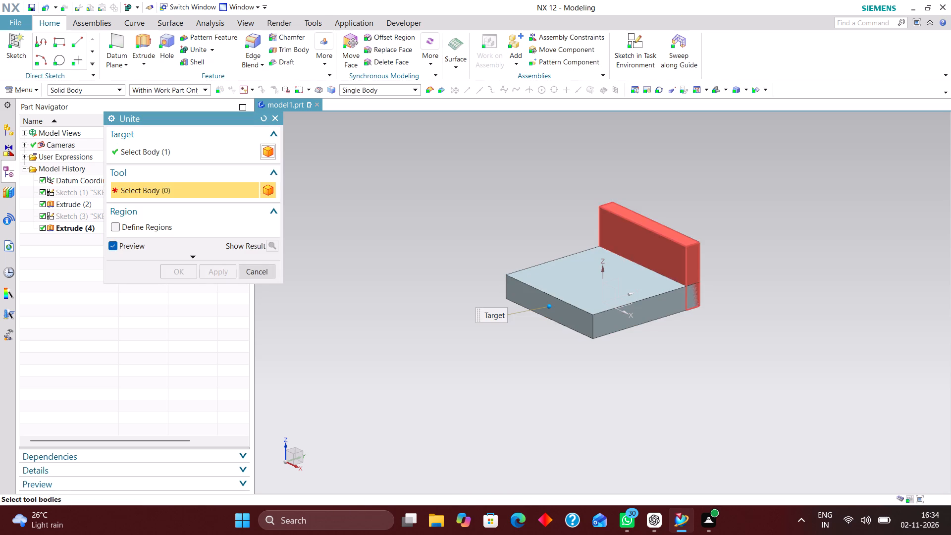
pyautogui.click(690, 239)
pyautogui.click(191, 271)
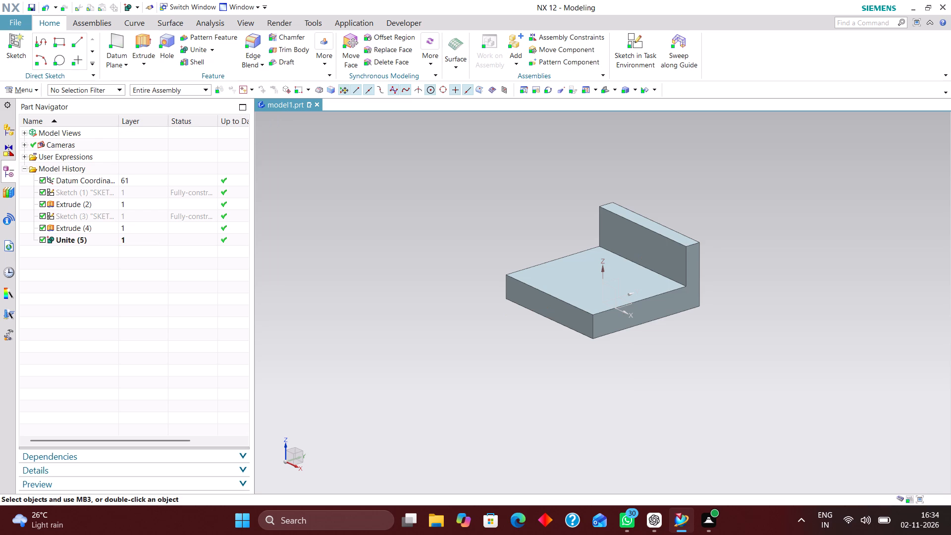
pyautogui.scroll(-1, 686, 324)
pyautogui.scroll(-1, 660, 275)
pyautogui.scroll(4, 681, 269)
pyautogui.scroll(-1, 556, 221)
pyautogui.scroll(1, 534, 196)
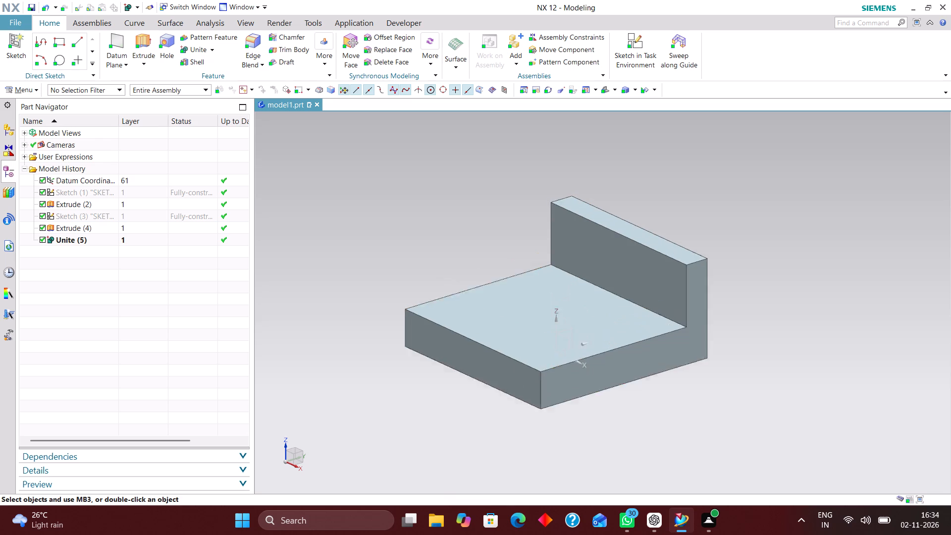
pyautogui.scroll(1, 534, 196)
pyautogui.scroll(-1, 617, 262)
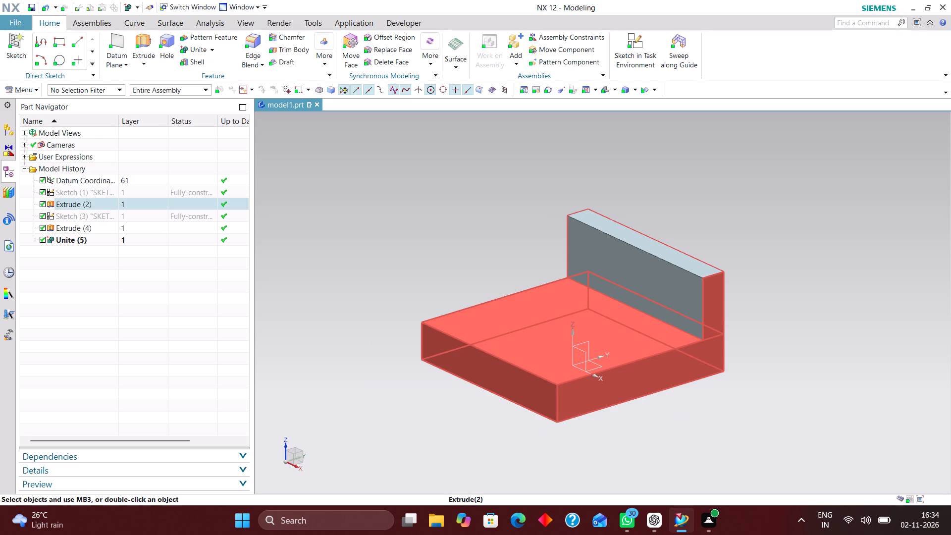
# Create a sketch on the XY plane of the datum coordinate system and view it straight on.
pyautogui.click(632, 49)
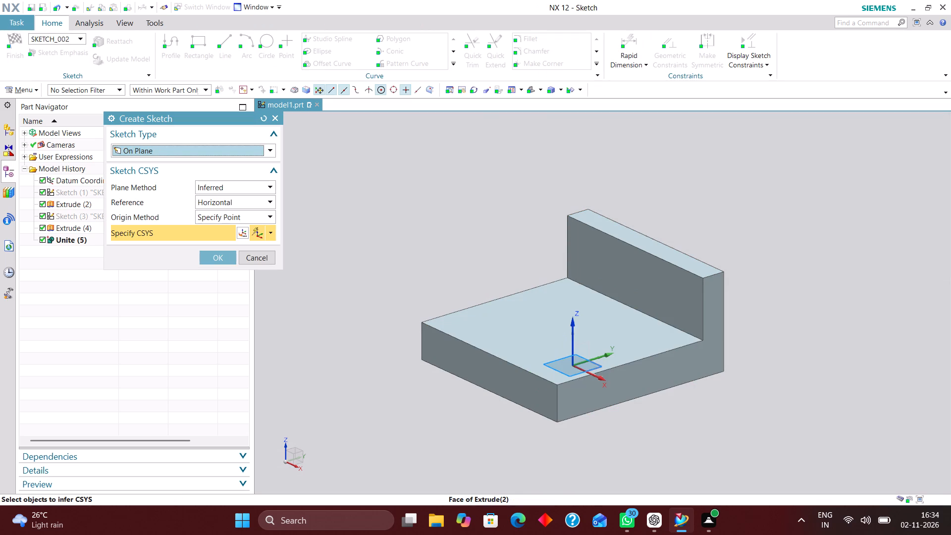
pyautogui.click(593, 368)
pyautogui.click(211, 254)
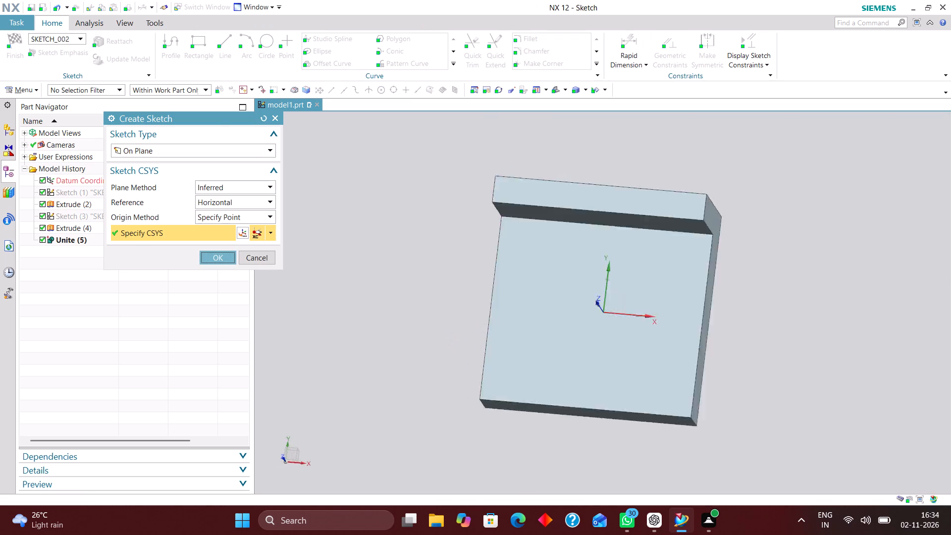
pyautogui.moveTo(732, 392); pyautogui.dragTo(639, 419, button='middle')
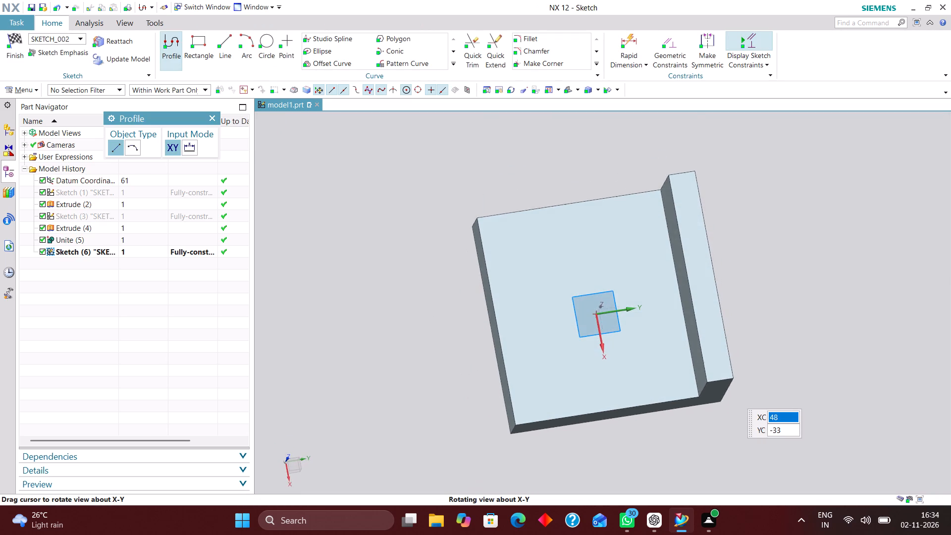
pyautogui.moveTo(811, 323); pyautogui.dragTo(629, 320, button='right')
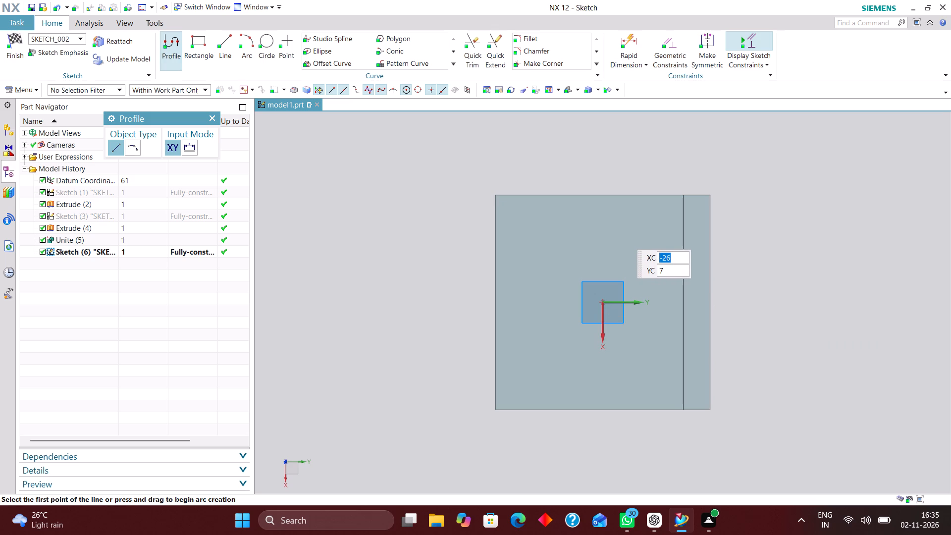
# Sketch a closed four-sided profile over the block's corner: a top line, sides about 49 mm and 15 mm long, and a slanted line about 62 mm.
pyautogui.click(580, 171)
pyautogui.click(722, 168)
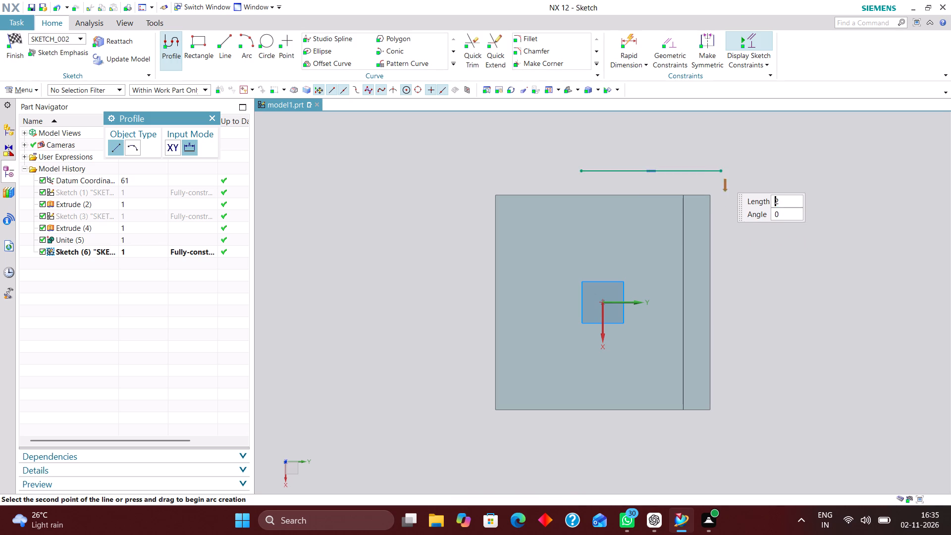
pyautogui.click(720, 172)
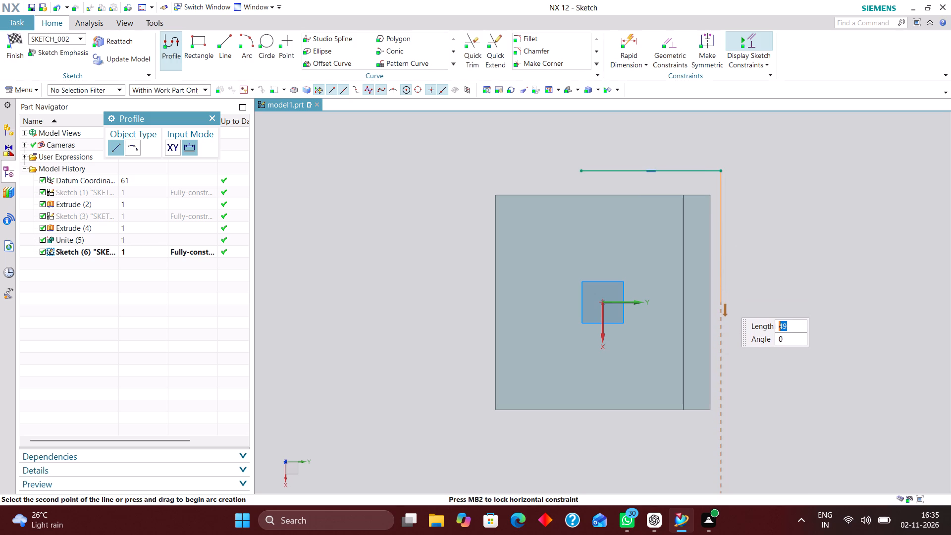
pyautogui.click(725, 301)
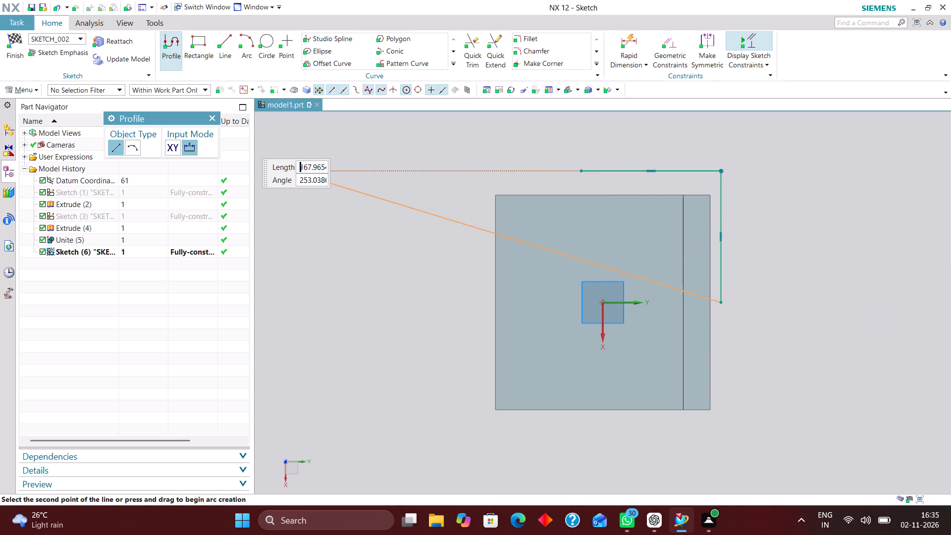
pyautogui.click(213, 116)
pyautogui.click(225, 38)
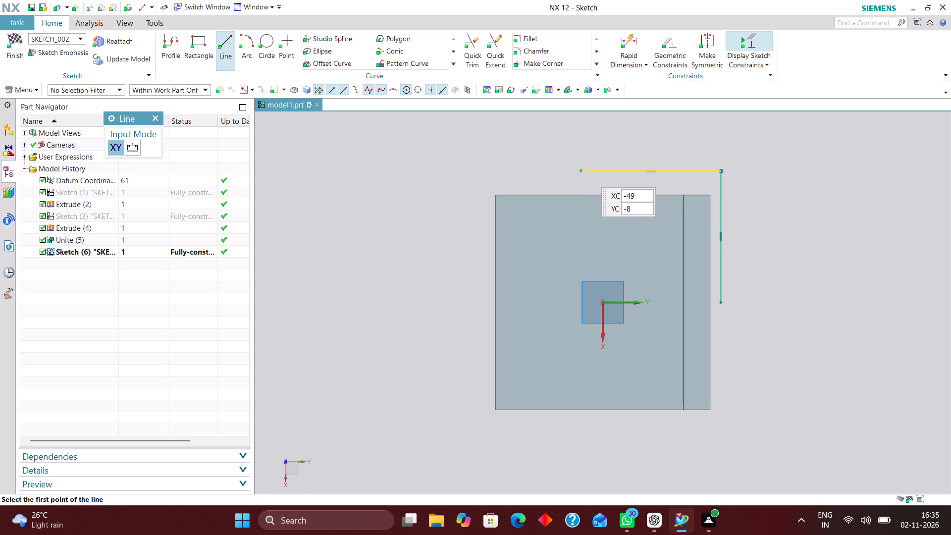
pyautogui.click(583, 168)
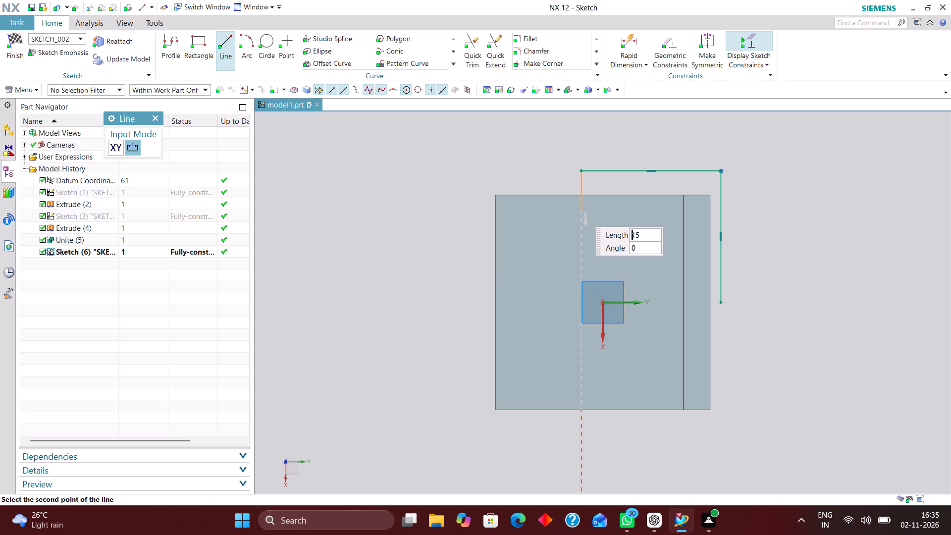
pyautogui.click(580, 210)
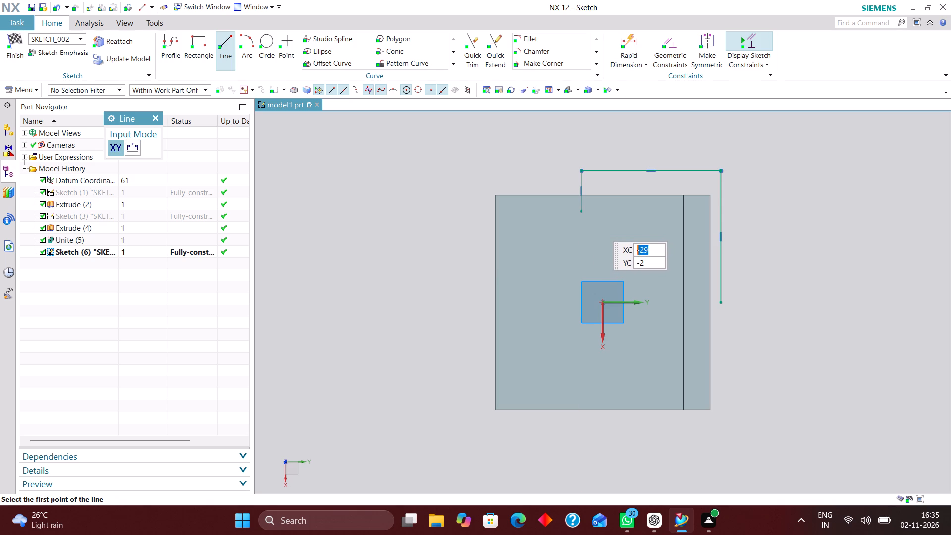
pyautogui.click(581, 212)
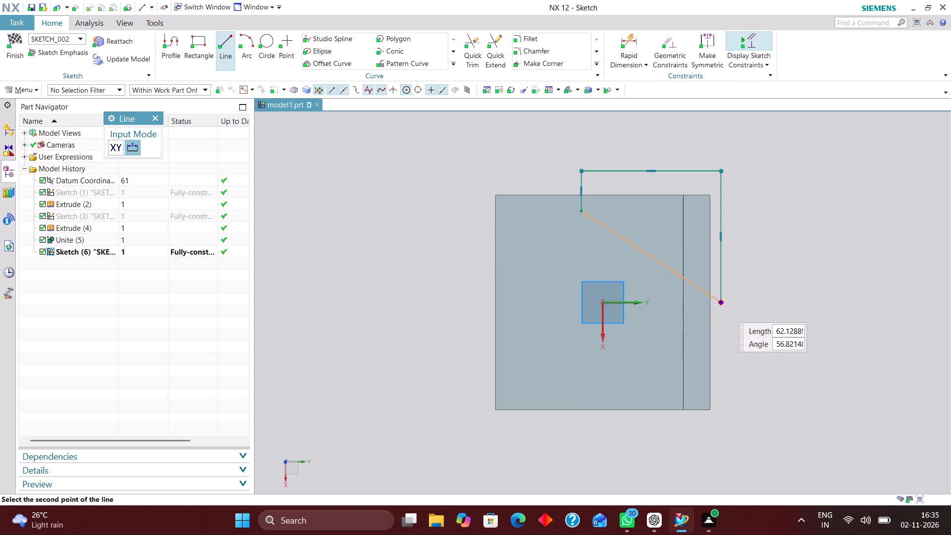
pyautogui.click(720, 306)
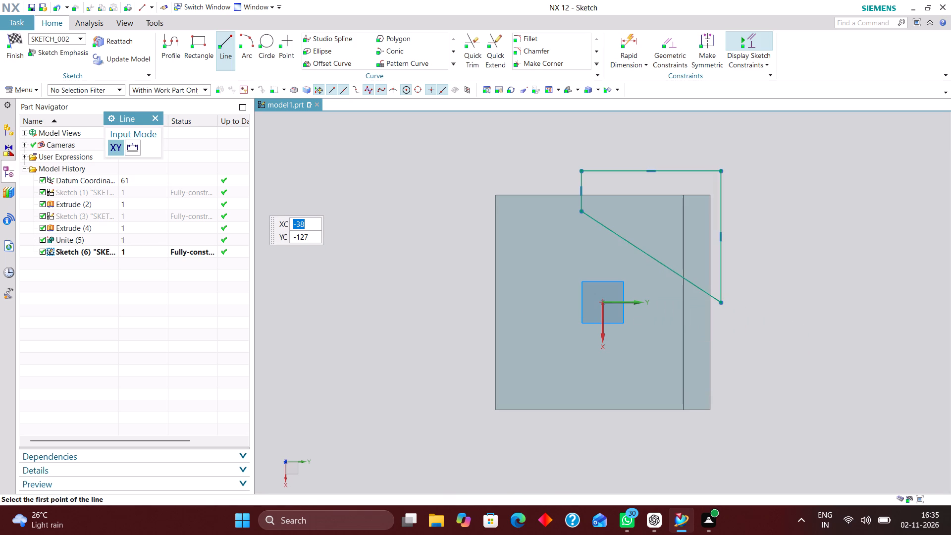
pyautogui.click(160, 115)
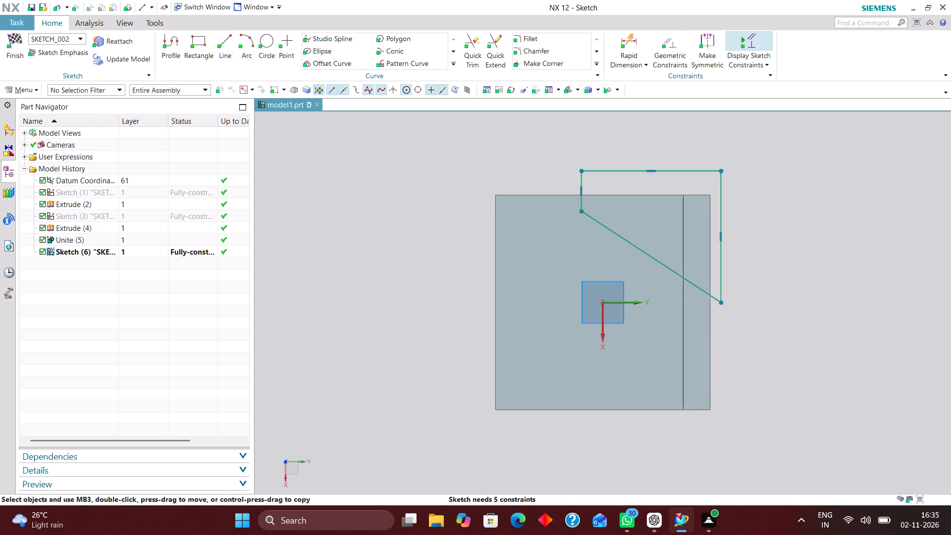
# Dimension the profile's long straight side at 40 mm from the X axis.
pyautogui.click(627, 43)
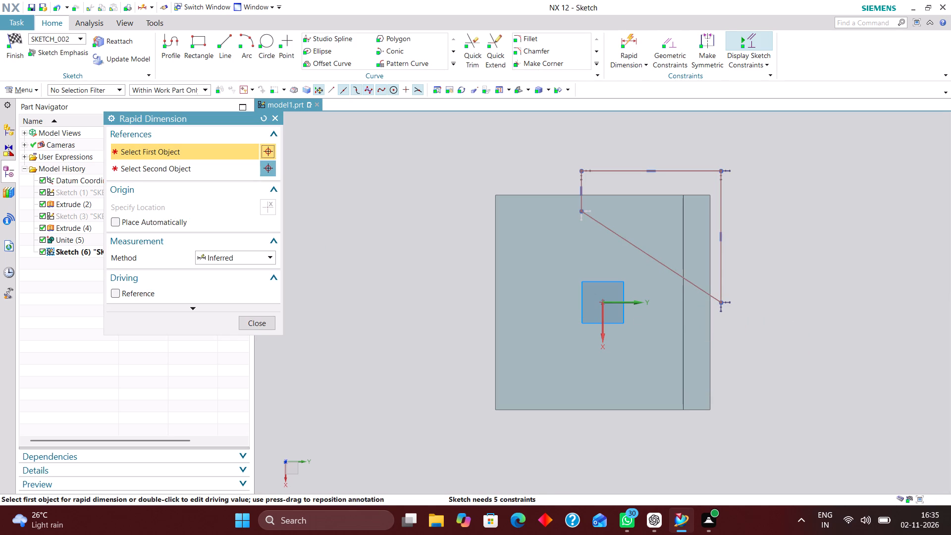
pyautogui.click(603, 332)
pyautogui.click(720, 283)
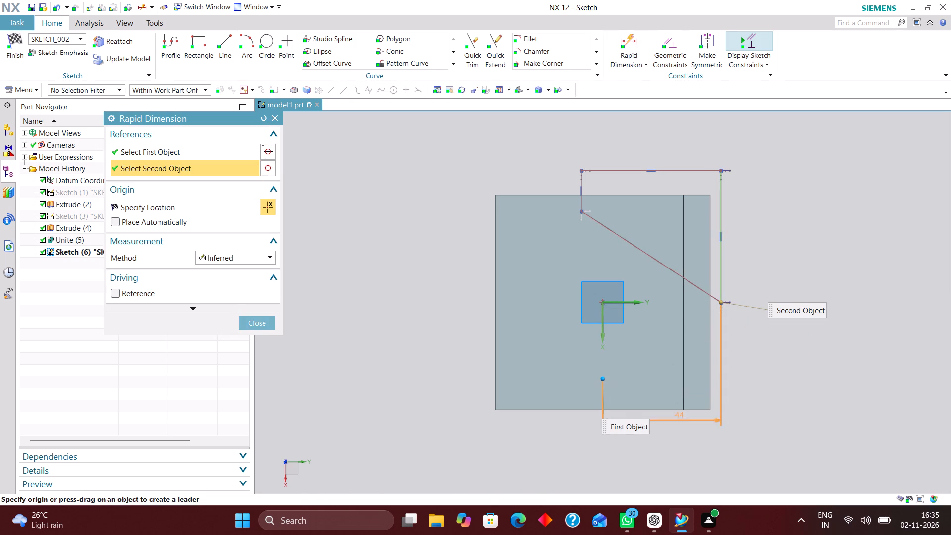
pyautogui.click(663, 455)
pyautogui.write('40')
pyautogui.press('Return')
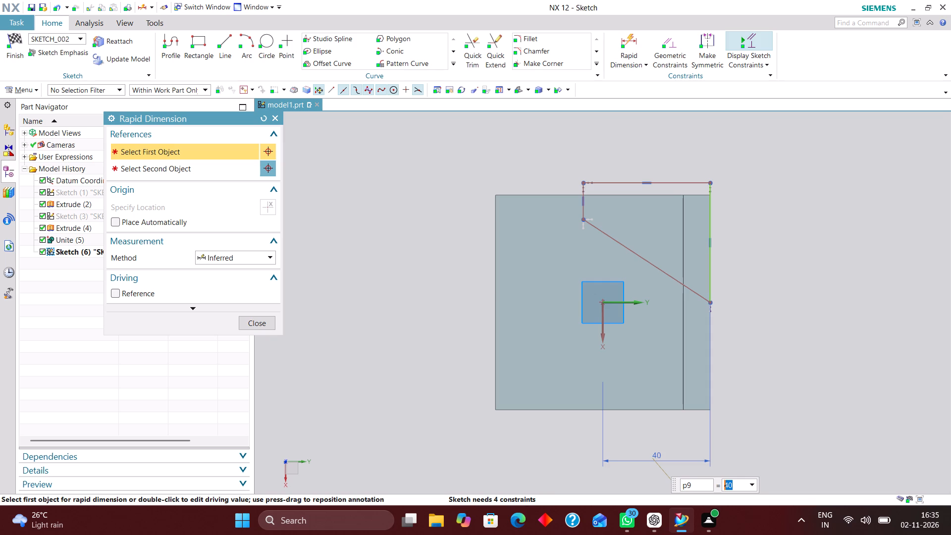
# Add a 45° angular dimension between the profile's long straight side and its slanted line.
pyautogui.click(244, 258)
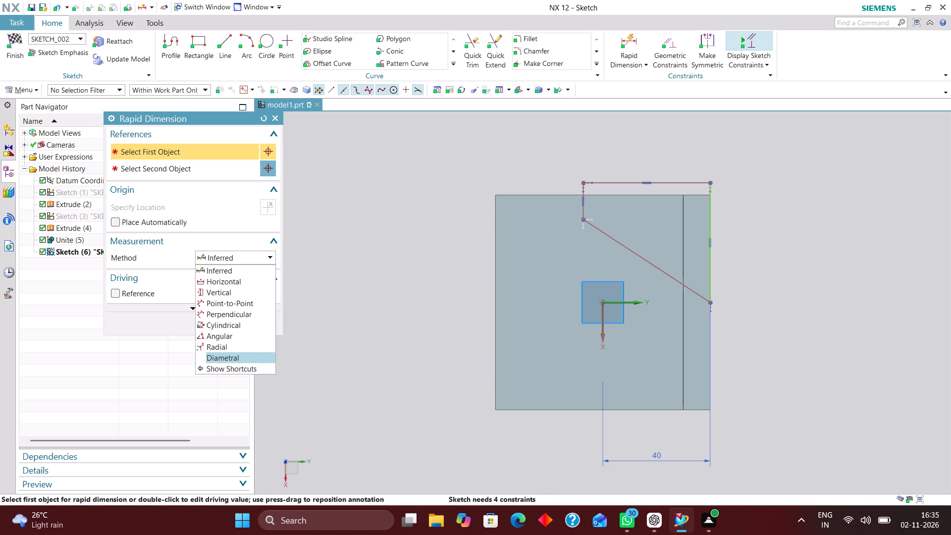
pyautogui.click(242, 339)
pyautogui.click(712, 282)
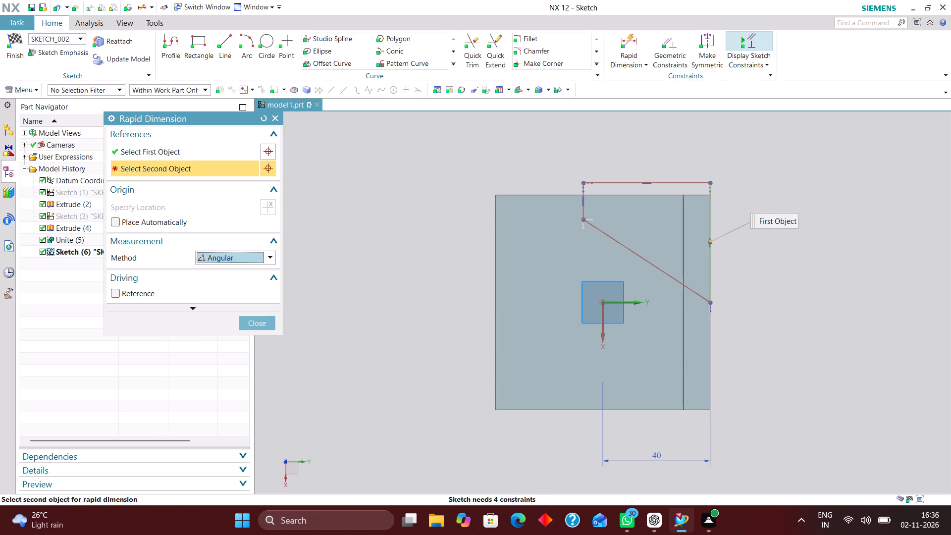
pyautogui.click(698, 295)
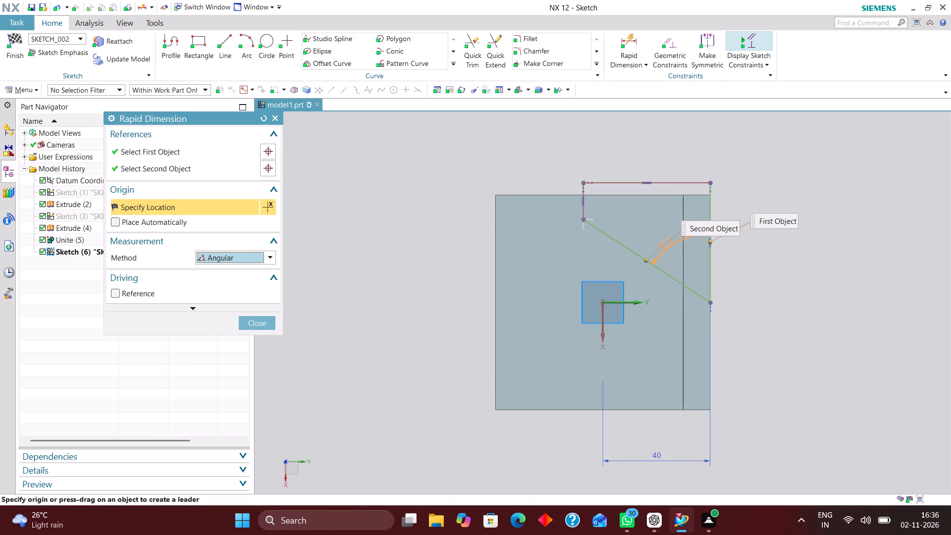
pyautogui.click(659, 237)
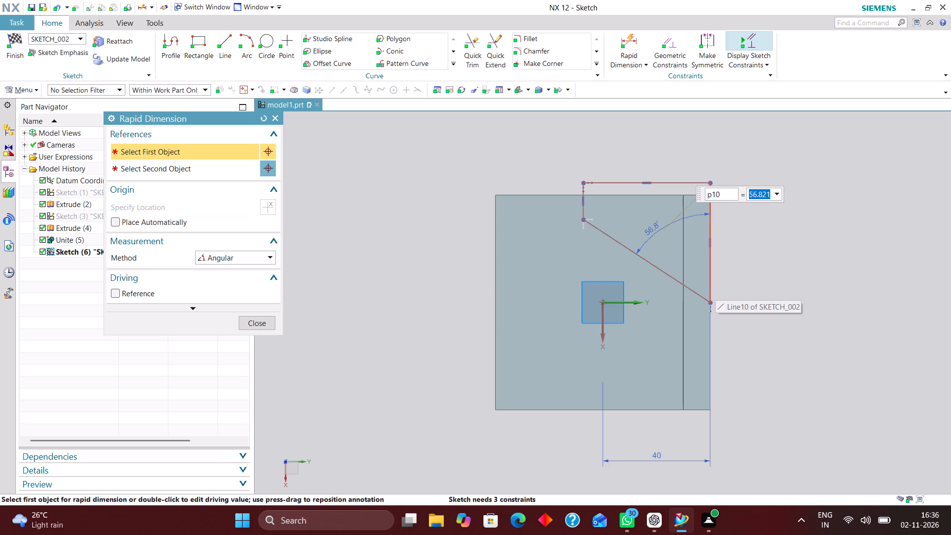
pyautogui.write('45')
pyautogui.press('Return')
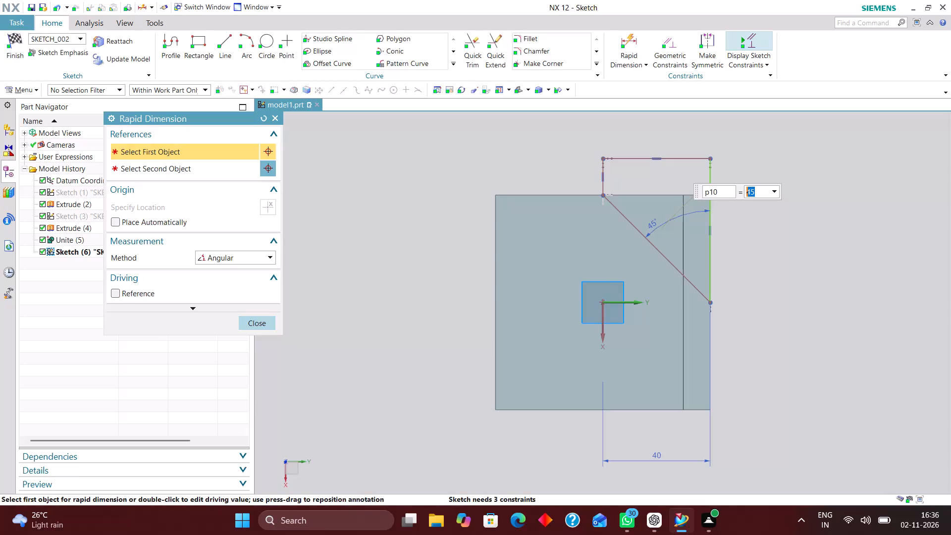
# Using the Inferred method, dimension the profile's short side at 20 mm from the block edge opposite the wall.
pyautogui.click(248, 259)
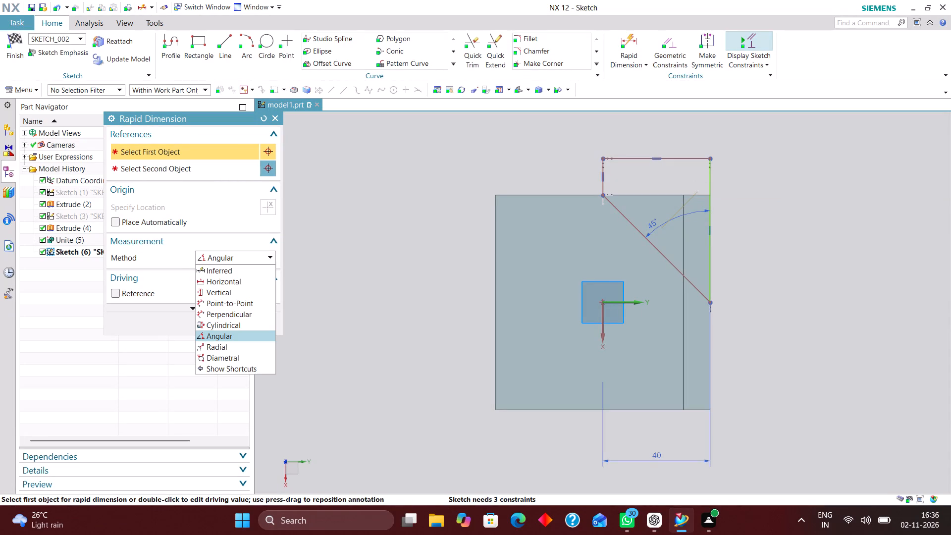
pyautogui.click(244, 269)
pyautogui.click(242, 271)
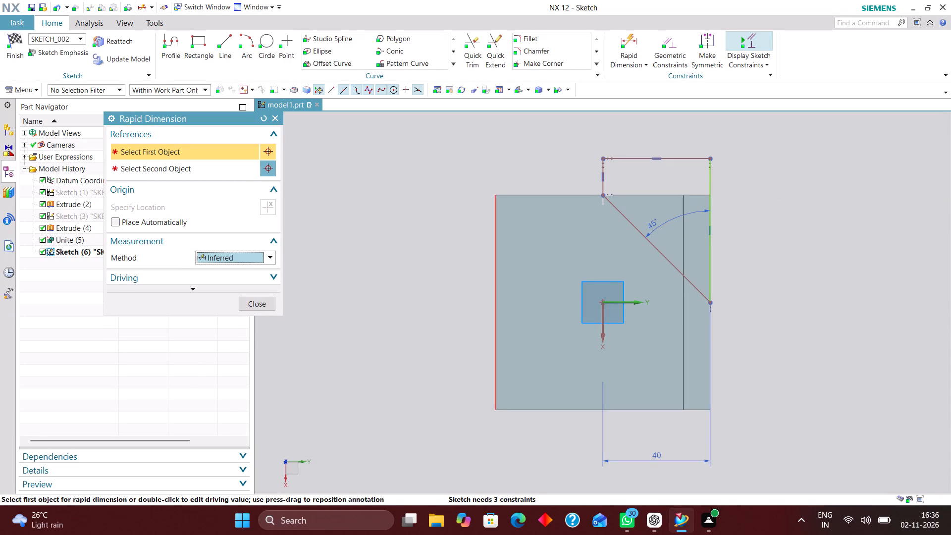
pyautogui.click(495, 227)
pyautogui.click(604, 186)
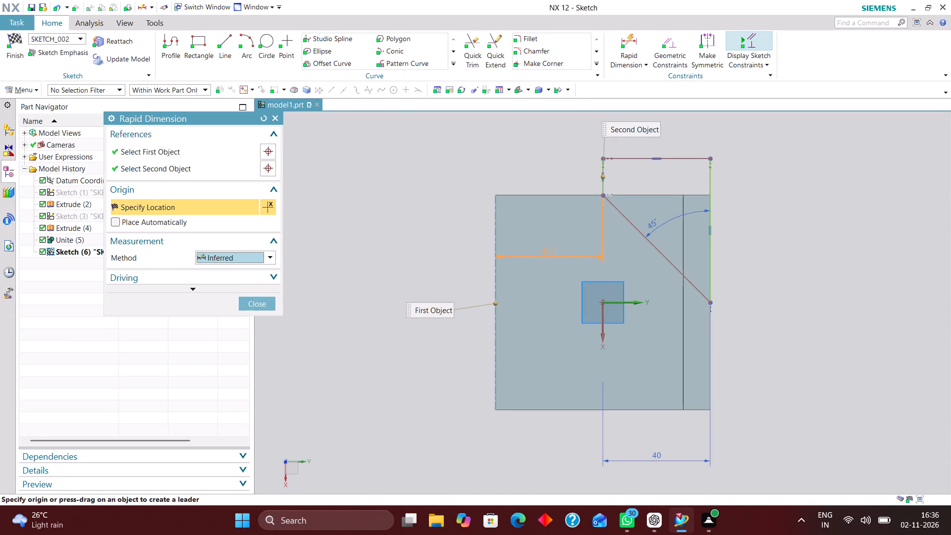
pyautogui.click(554, 251)
pyautogui.press('2')
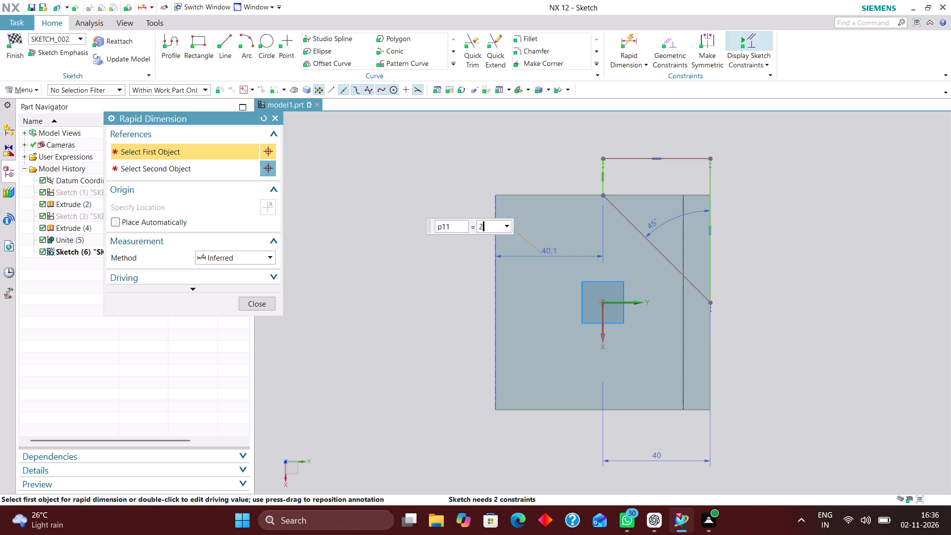
pyautogui.press('0')
pyautogui.press('Return')
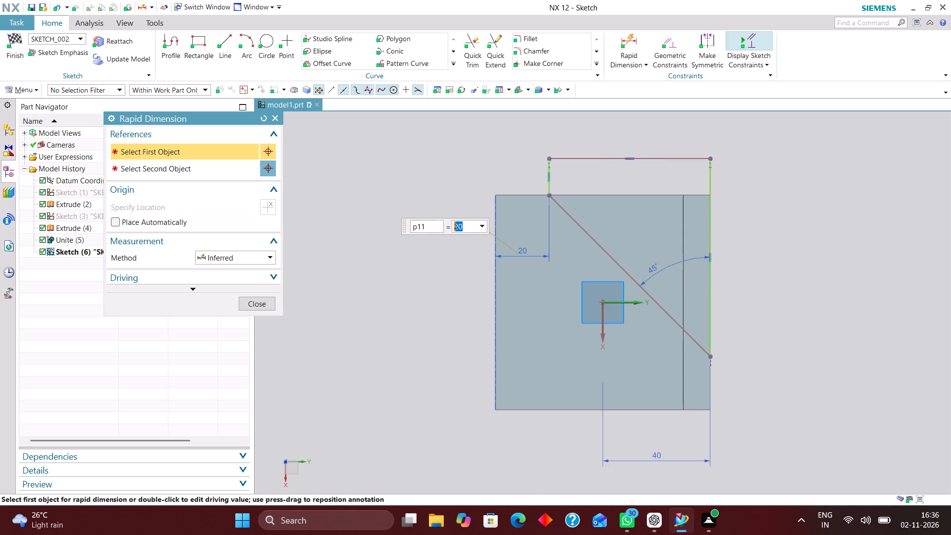
# Dimension the slanted line's endpoint on the wall side at 15 mm from the wall's end edge.
pyautogui.click(697, 408)
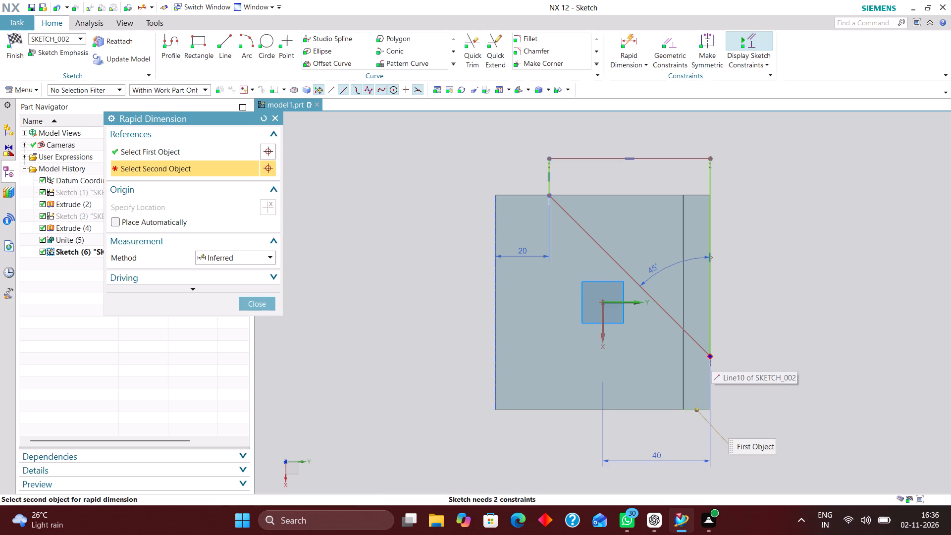
pyautogui.click(712, 358)
pyautogui.click(823, 380)
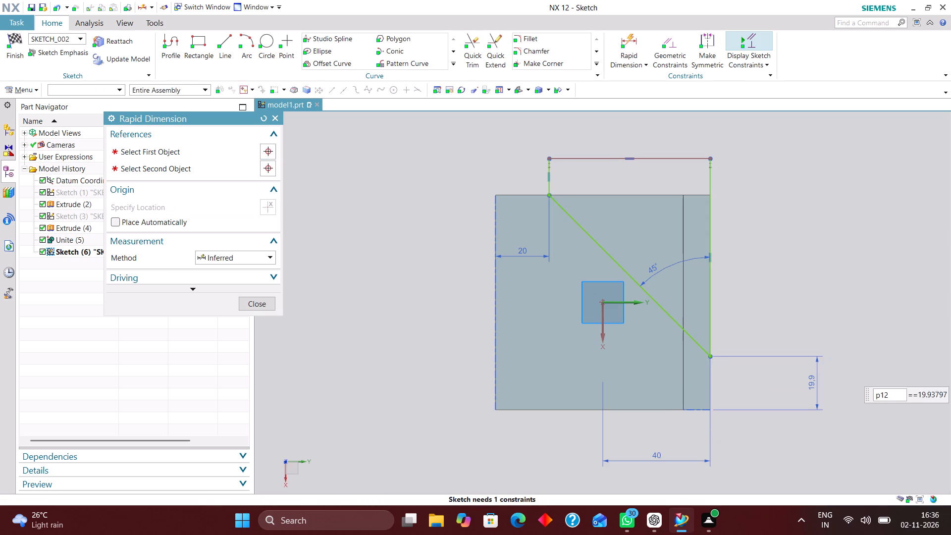
pyautogui.write('15')
pyautogui.press('Return')
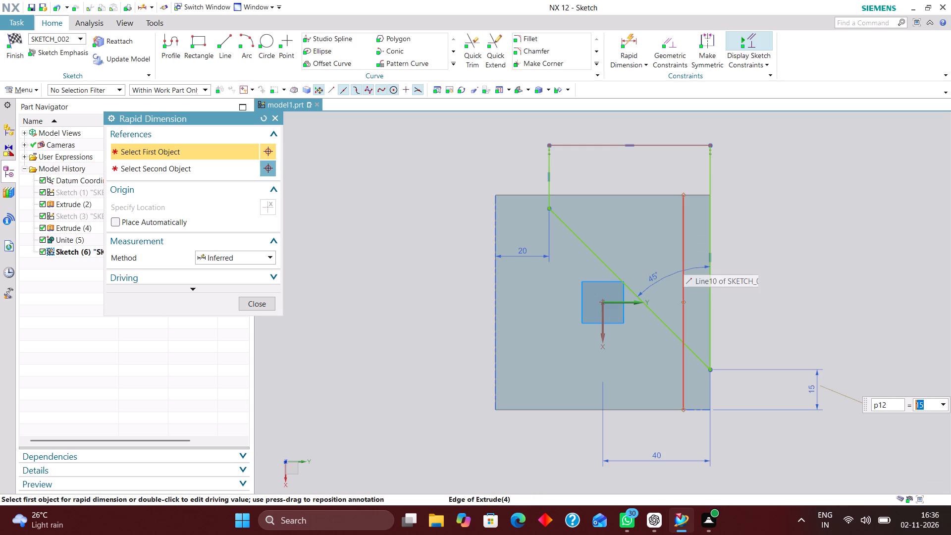
# Dimension the profile's long straight side to a length of 65 mm.
pyautogui.click(711, 315)
pyautogui.click(811, 265)
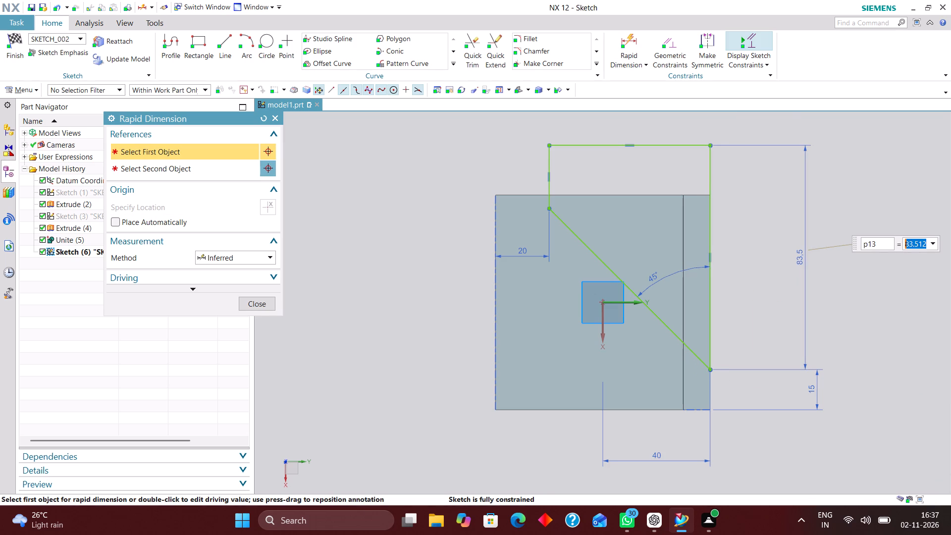
pyautogui.write('60')
pyautogui.press('Return')
pyautogui.write('65')
pyautogui.press('Return')
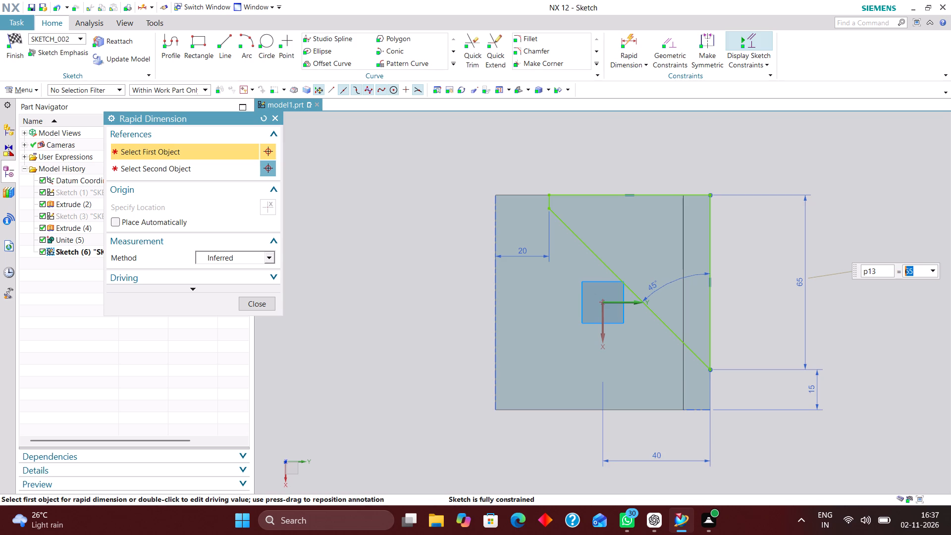
# Dimension the length of the profile's short straight side using the Inferred method.
pyautogui.scroll(19, 558, 203)
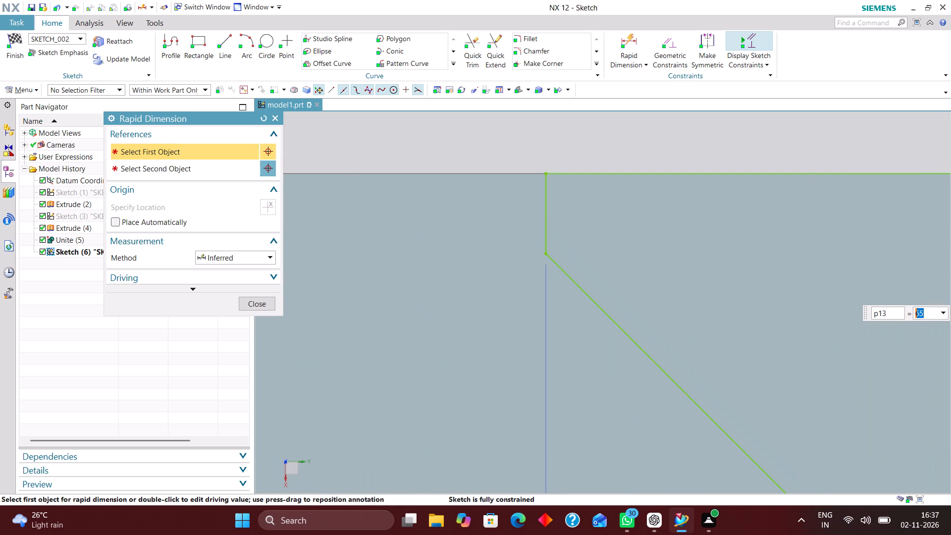
pyautogui.click(548, 229)
pyautogui.click(449, 325)
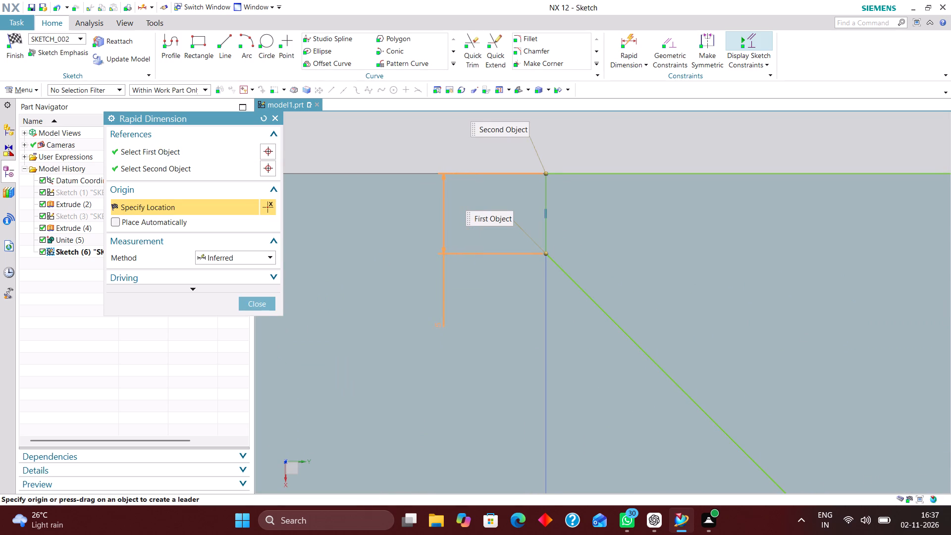
pyautogui.click(475, 280)
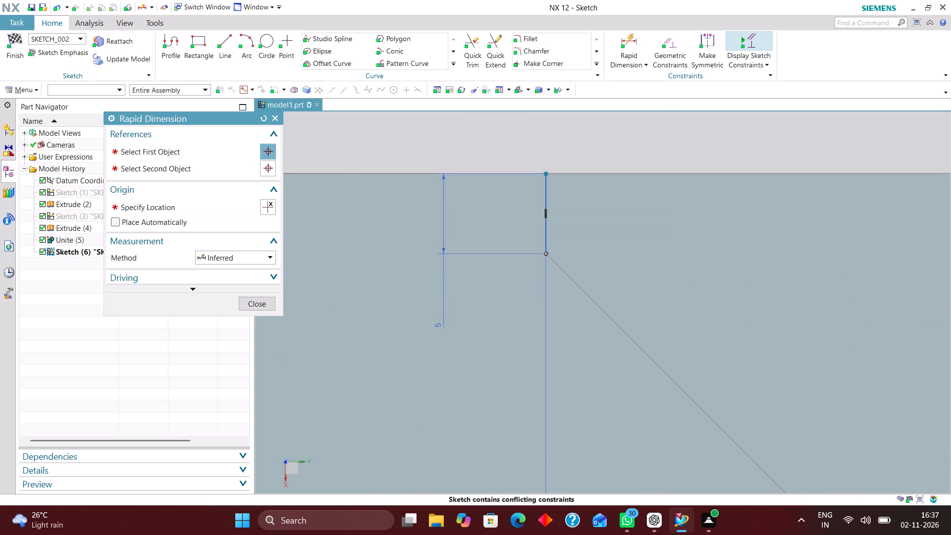
pyautogui.scroll(-10, 507, 254)
pyautogui.click(264, 300)
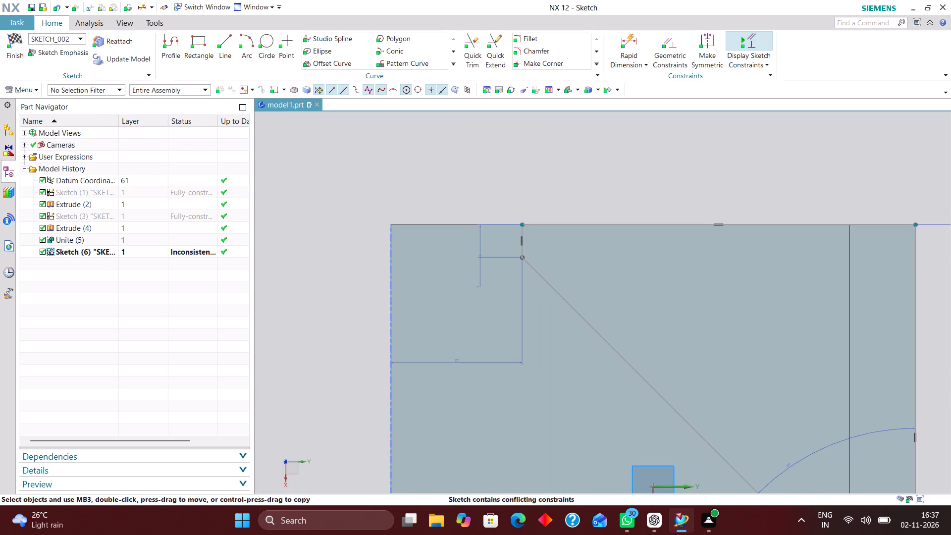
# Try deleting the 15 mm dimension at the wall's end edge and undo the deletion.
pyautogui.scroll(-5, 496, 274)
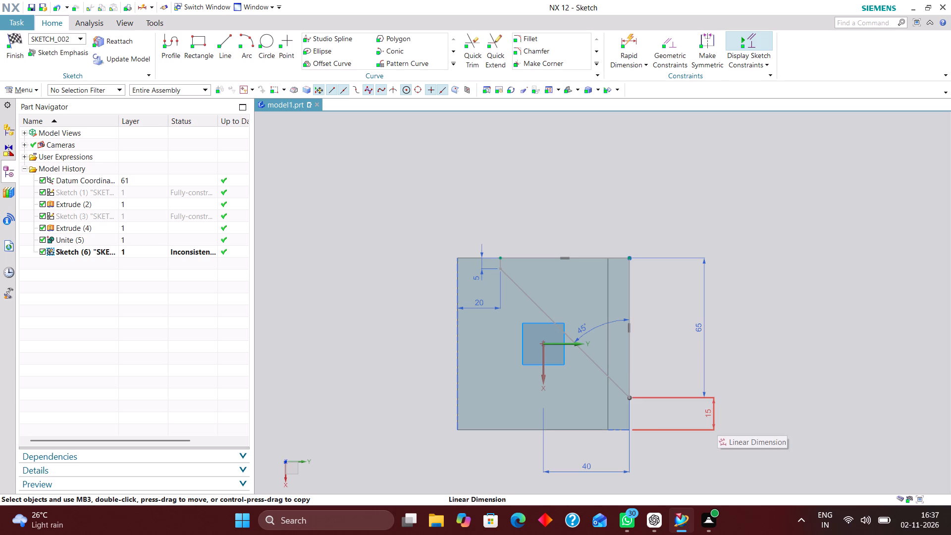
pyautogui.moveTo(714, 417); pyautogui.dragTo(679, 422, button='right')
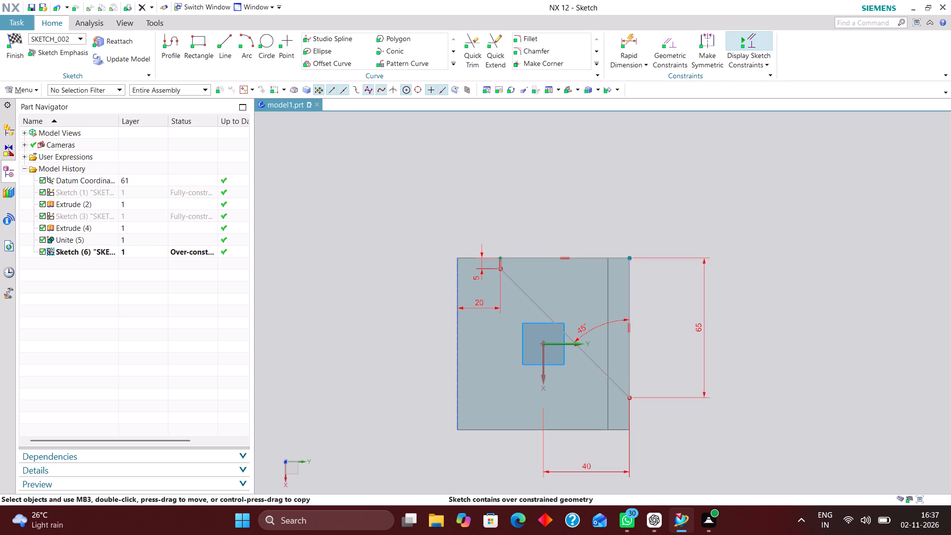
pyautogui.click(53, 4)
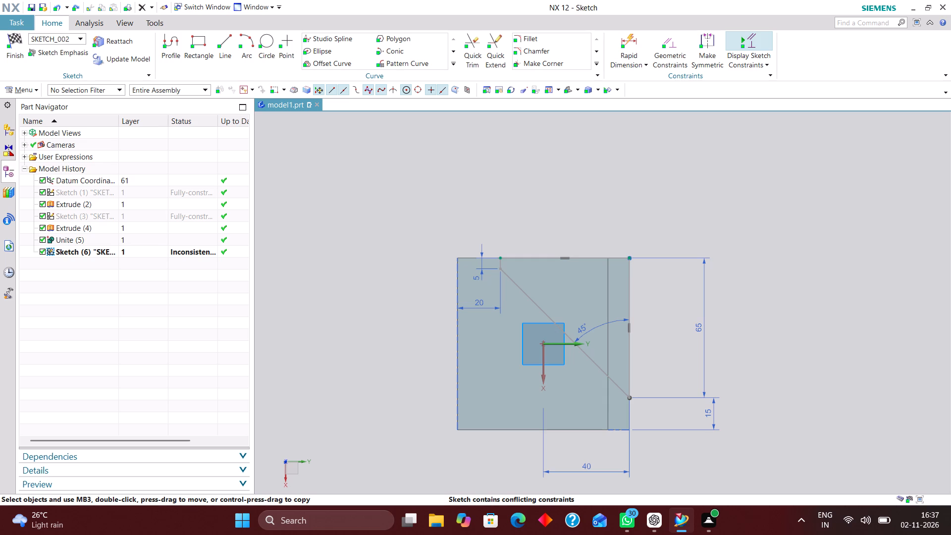
# Delete the 65 mm length dimension of the profile's long straight side.
pyautogui.moveTo(701, 324); pyautogui.dragTo(683, 328, button='right')
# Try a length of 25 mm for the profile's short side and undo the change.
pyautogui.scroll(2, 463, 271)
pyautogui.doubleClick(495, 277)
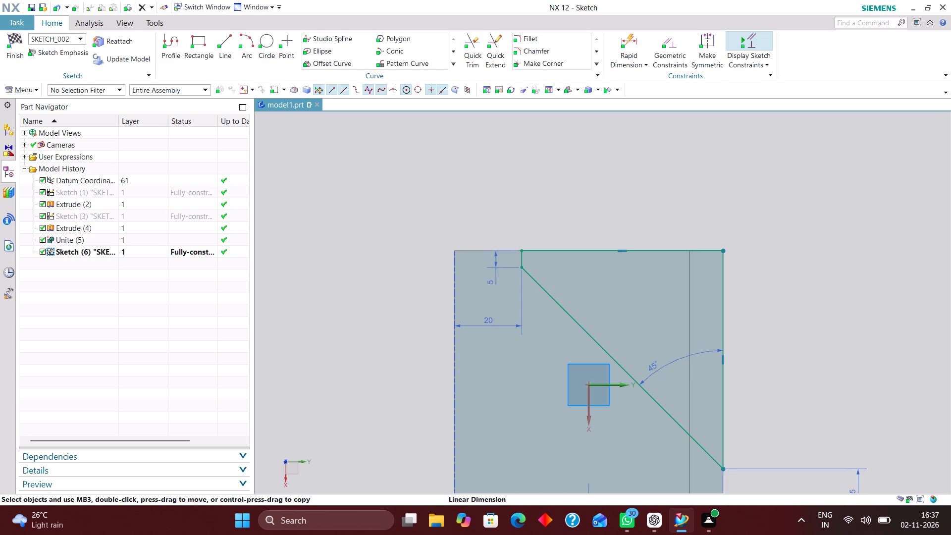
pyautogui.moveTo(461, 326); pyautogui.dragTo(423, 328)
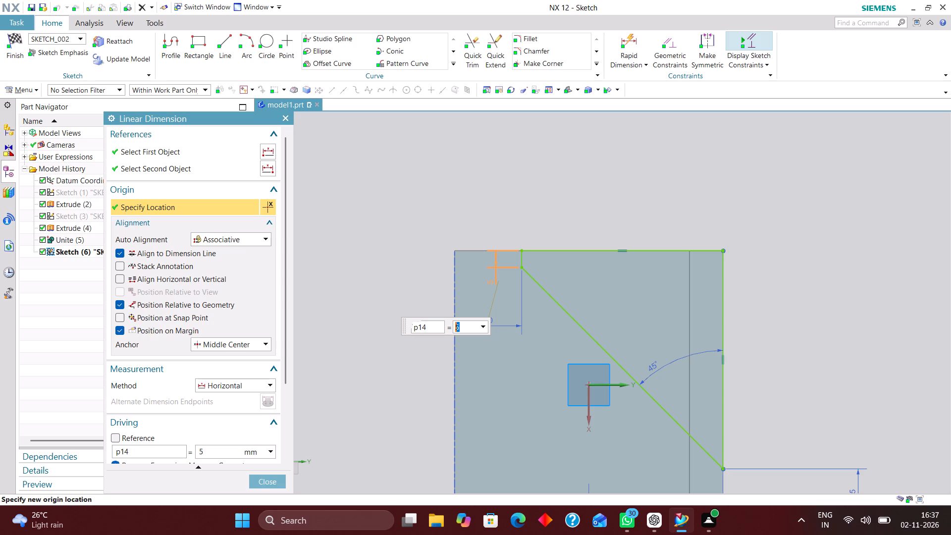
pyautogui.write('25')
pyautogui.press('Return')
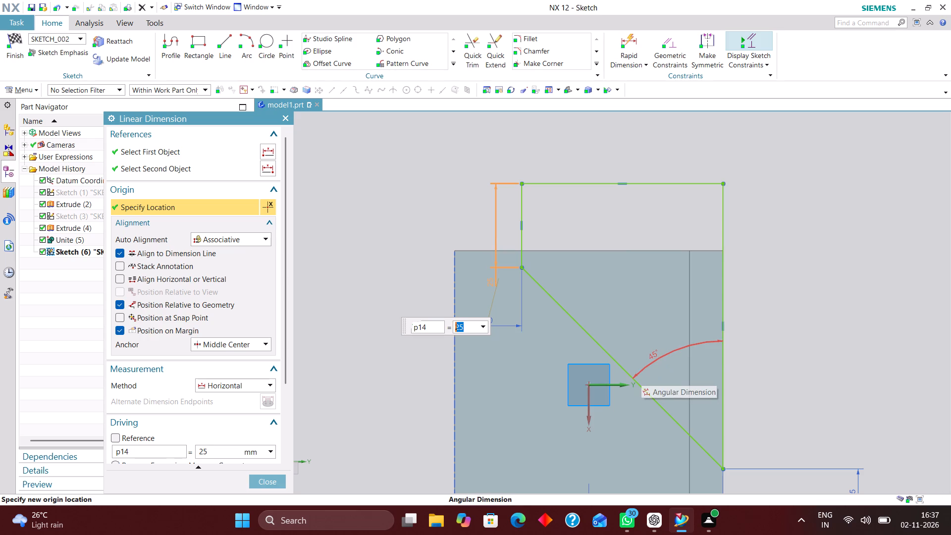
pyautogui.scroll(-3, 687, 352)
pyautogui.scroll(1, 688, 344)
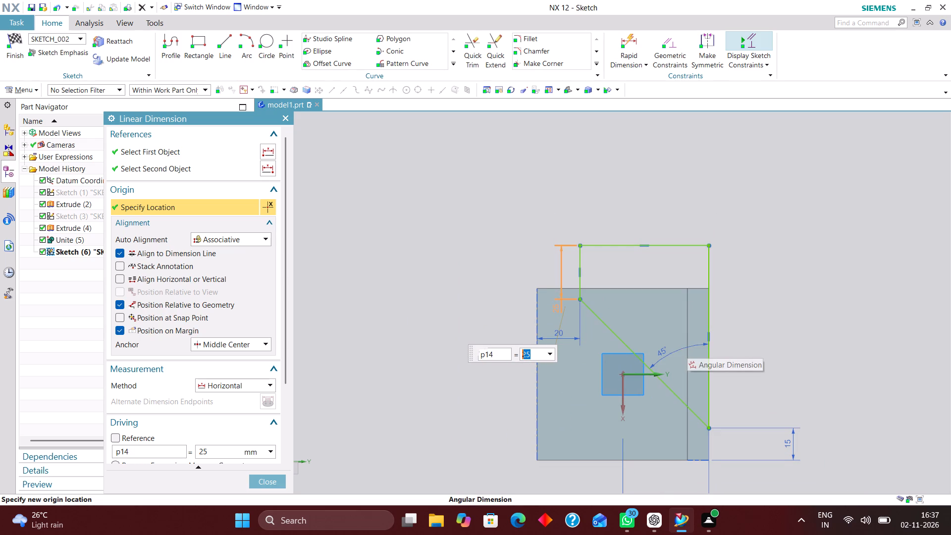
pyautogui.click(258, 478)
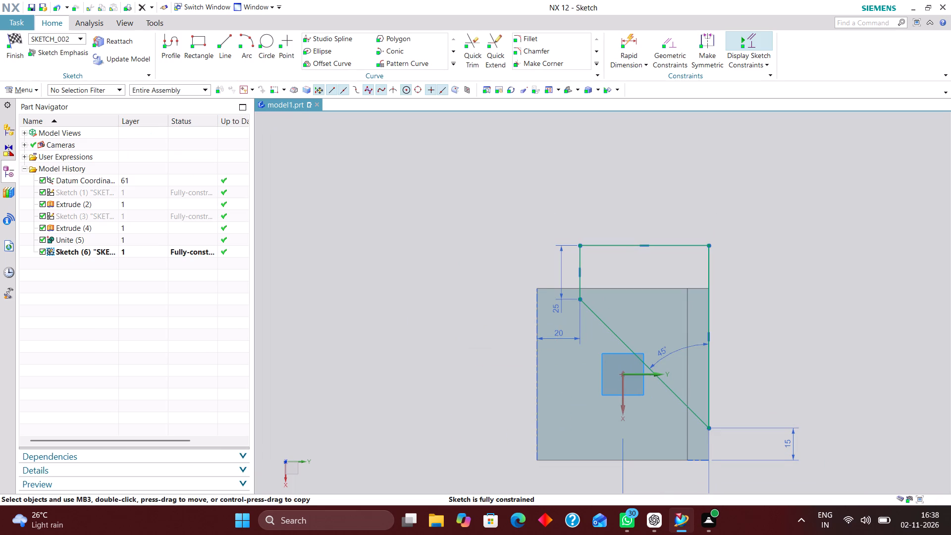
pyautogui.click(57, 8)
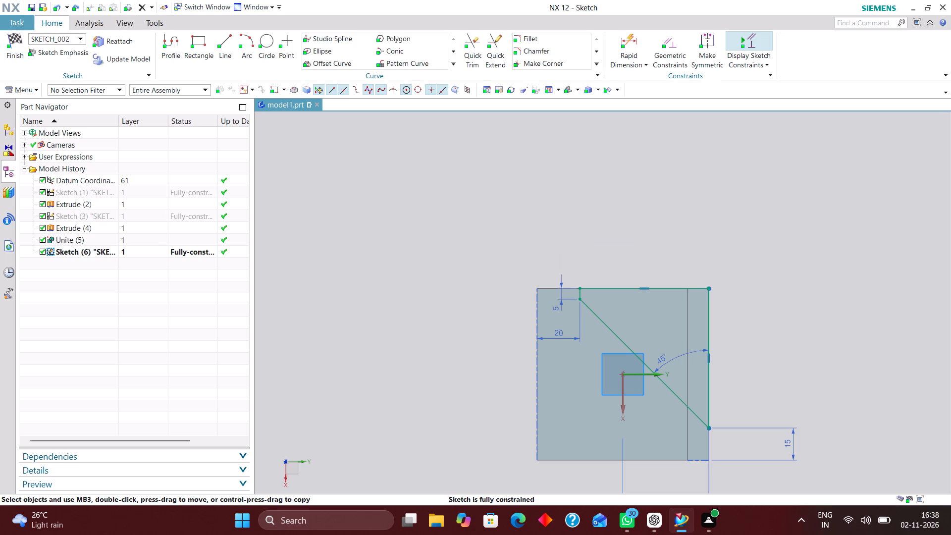
# Finish the sketch and extrude the angled profile from 0 to 40 mm with Boolean set to None.
pyautogui.click(15, 38)
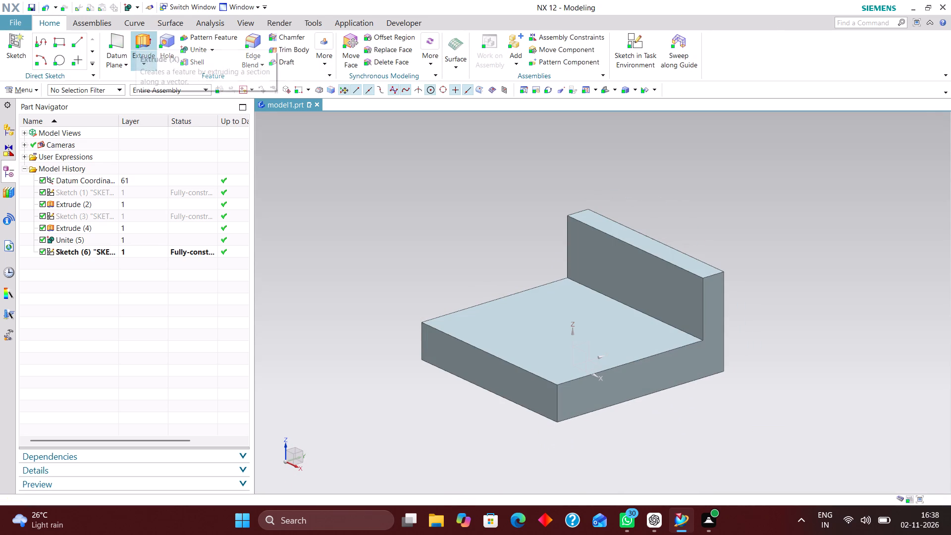
pyautogui.click(136, 39)
pyautogui.click(76, 252)
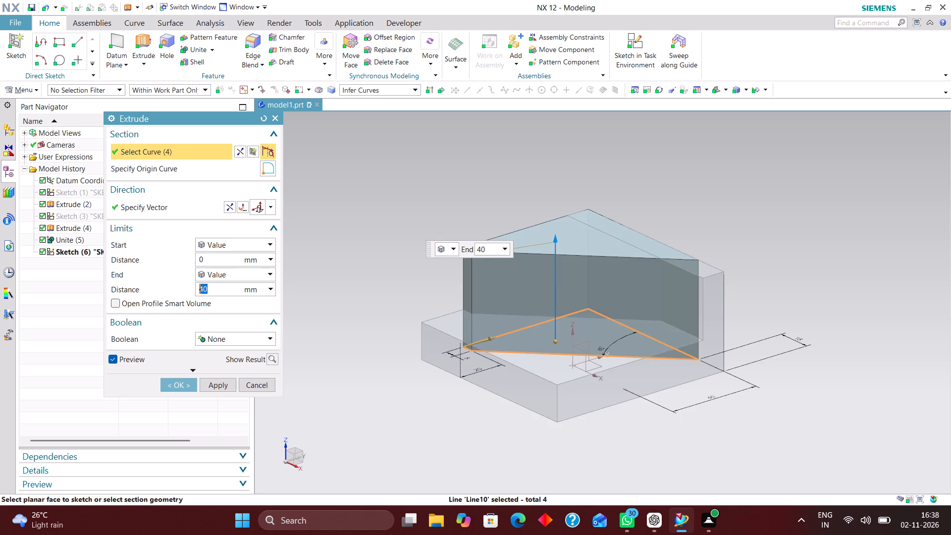
pyautogui.moveTo(772, 229); pyautogui.dragTo(749, 265, button='middle')
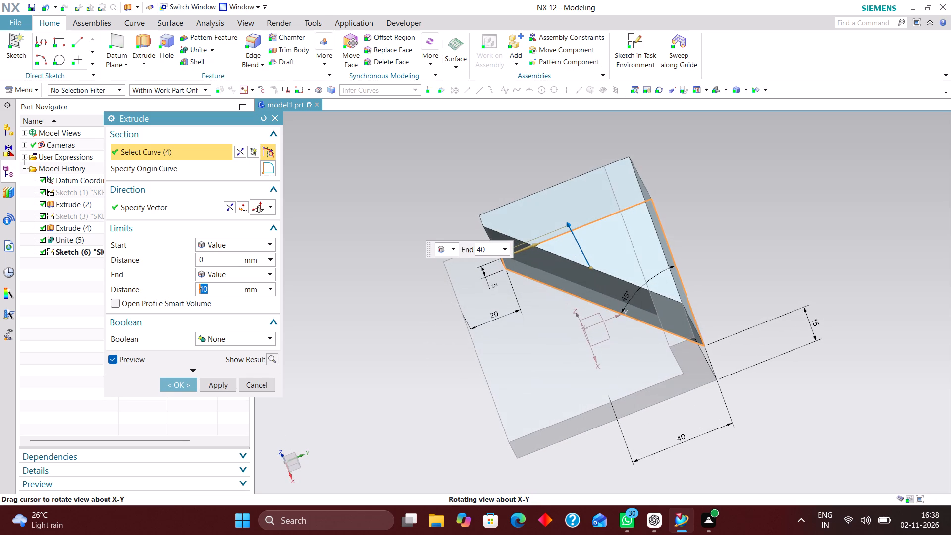
pyautogui.moveTo(749, 265); pyautogui.dragTo(752, 267, button='middle')
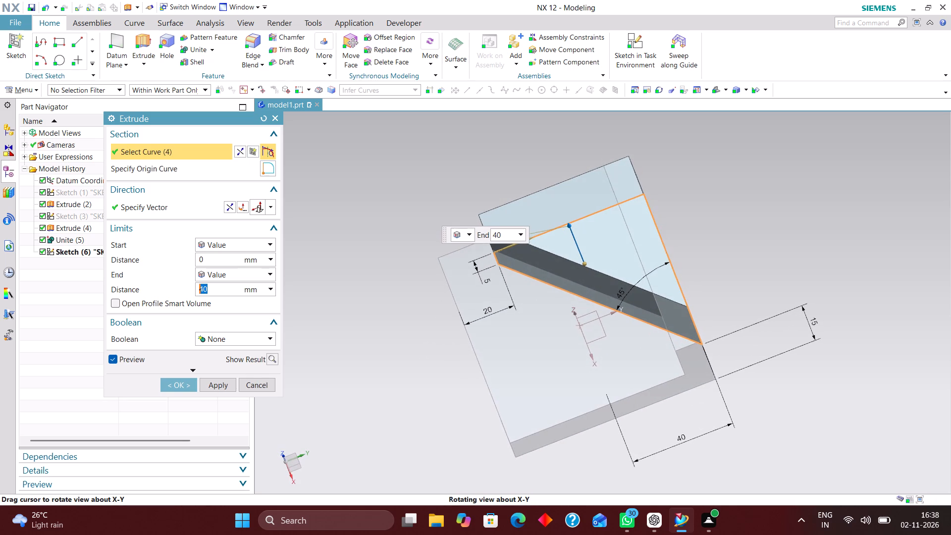
pyautogui.moveTo(752, 267); pyautogui.dragTo(766, 280, button='middle')
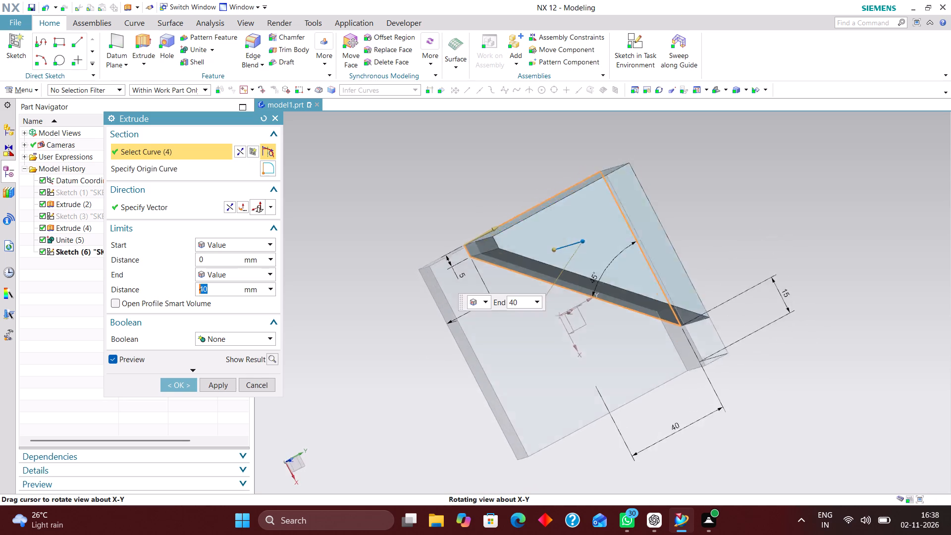
pyautogui.moveTo(766, 280); pyautogui.dragTo(767, 269, button='middle')
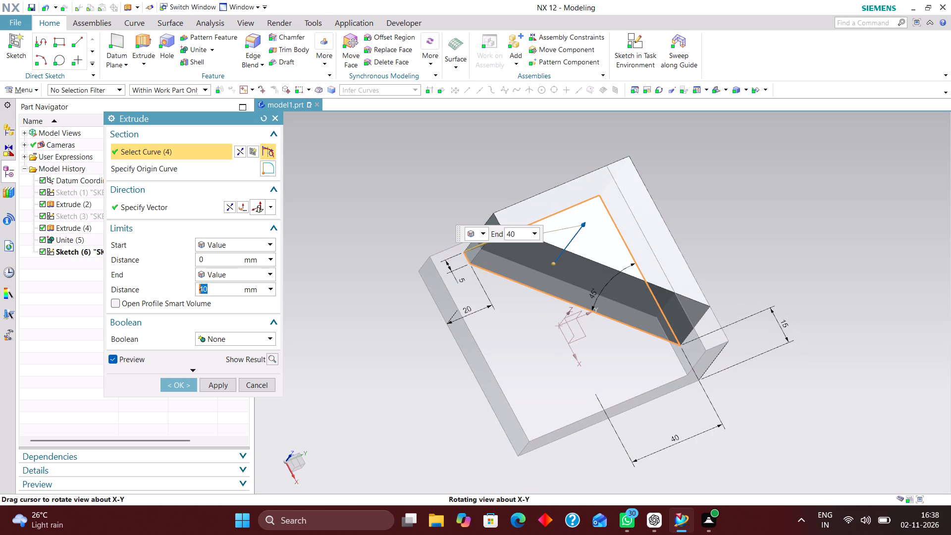
pyautogui.moveTo(767, 269); pyautogui.dragTo(768, 271, button='middle')
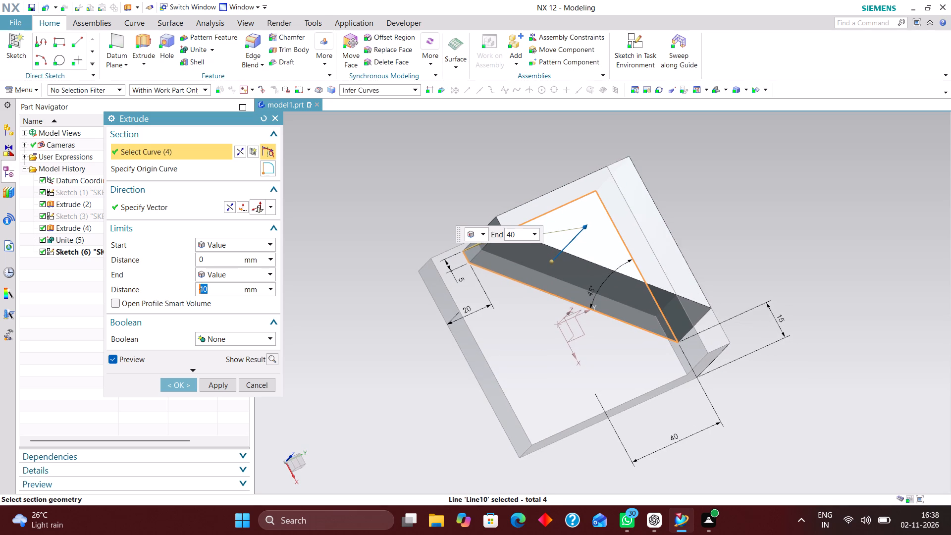
pyautogui.click(184, 379)
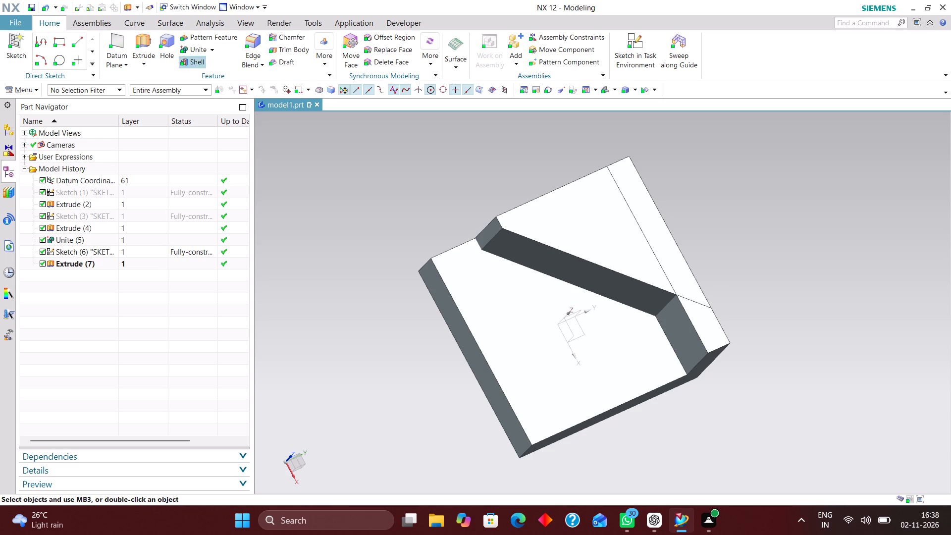
# Unite the new angled extrusion with the base-and-wall body, using the base-and-wall body as the target.
pyautogui.click(195, 48)
pyautogui.click(502, 402)
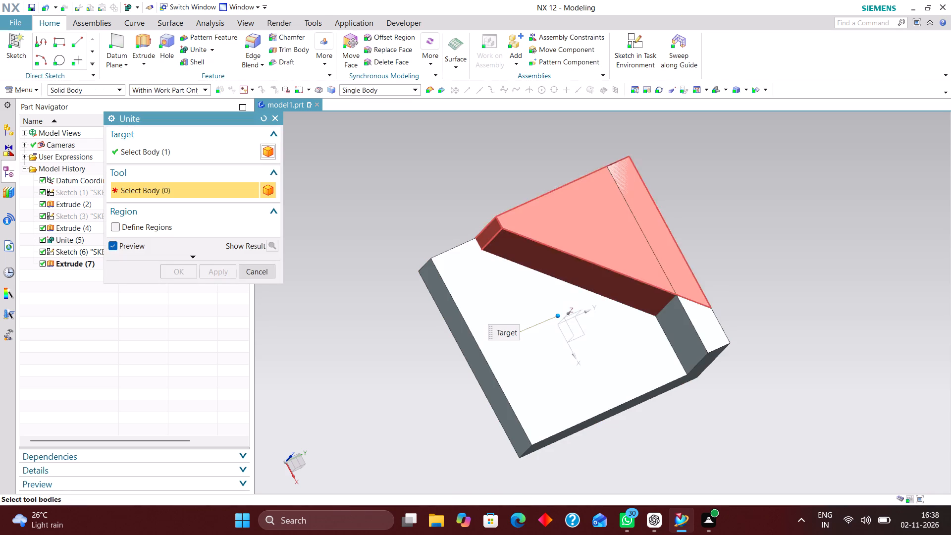
pyautogui.click(571, 251)
pyautogui.click(180, 273)
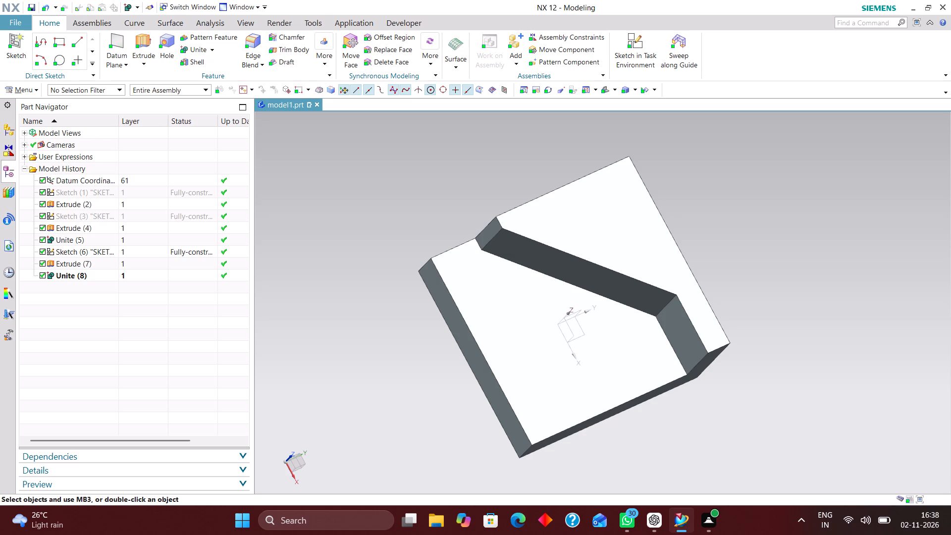
# Create a sketch on the XZ plane of the datum coordinate system.
pyautogui.click(638, 37)
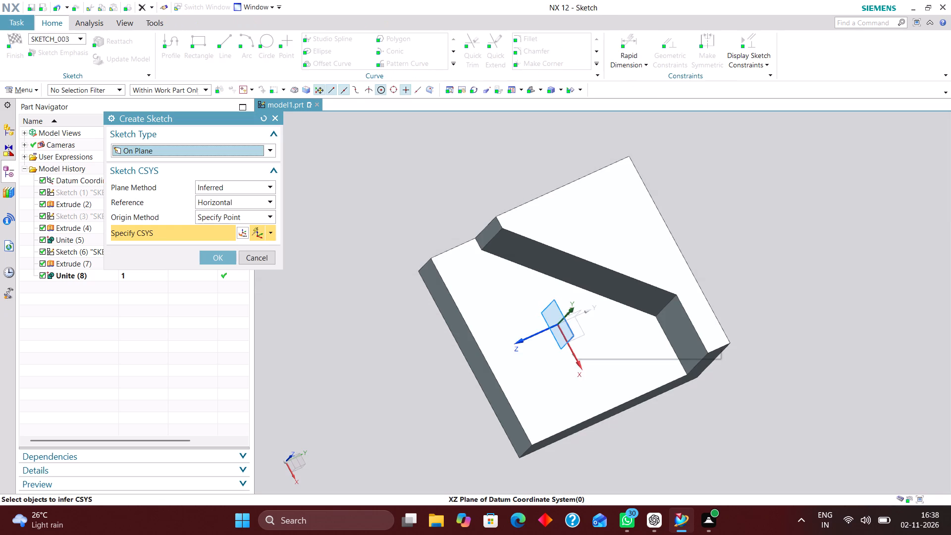
pyautogui.click(573, 332)
pyautogui.click(216, 259)
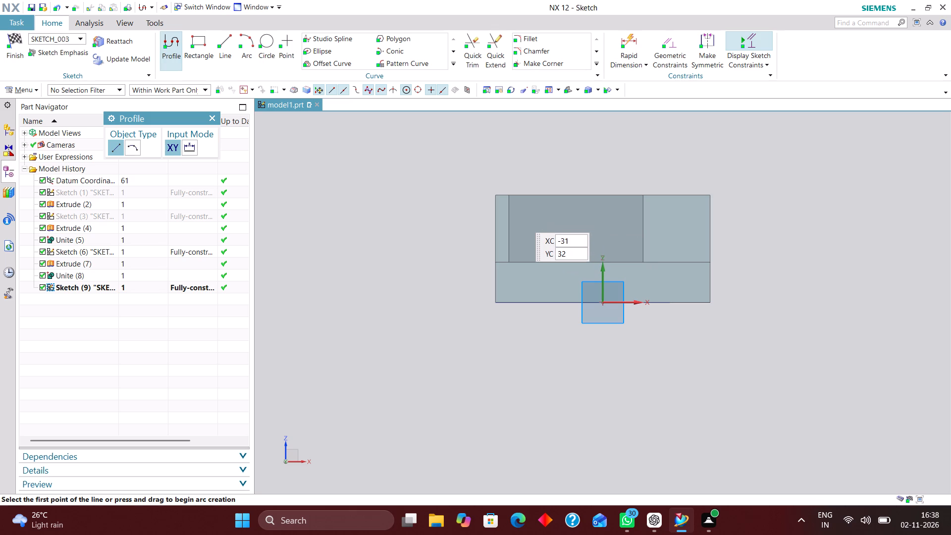
# Draw a horizontal line about 22 mm long near the block's upper corner, a slanted line about 25 mm at 218°, and a vertical line about 25 mm.
pyautogui.click(224, 41)
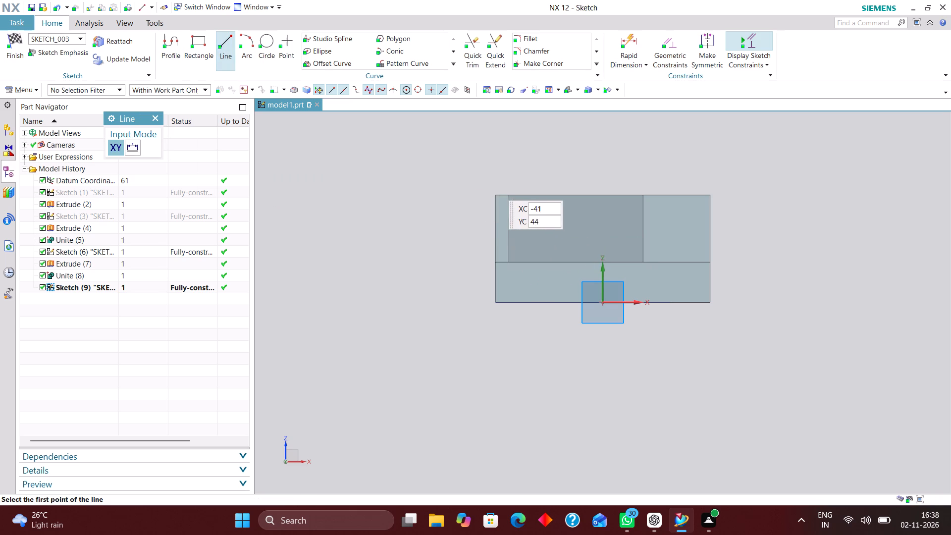
pyautogui.click(462, 186)
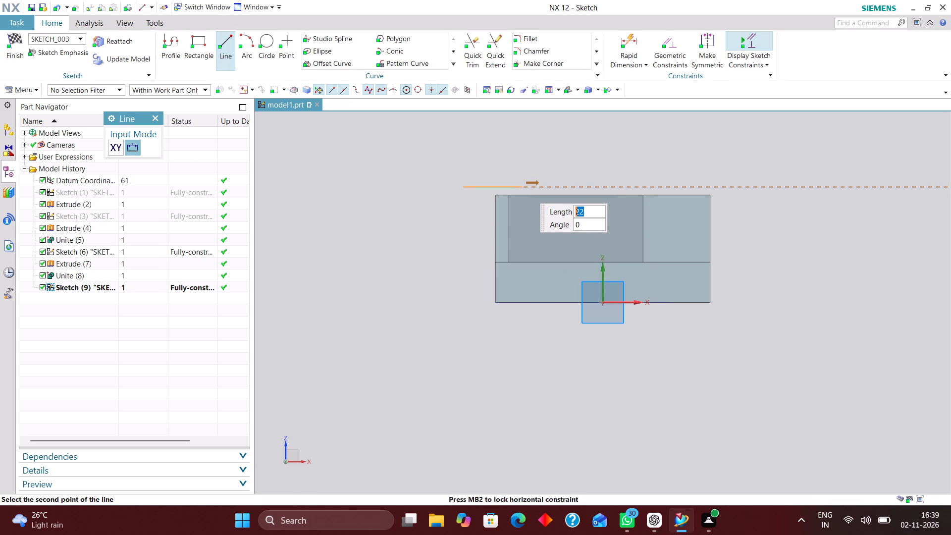
pyautogui.click(524, 187)
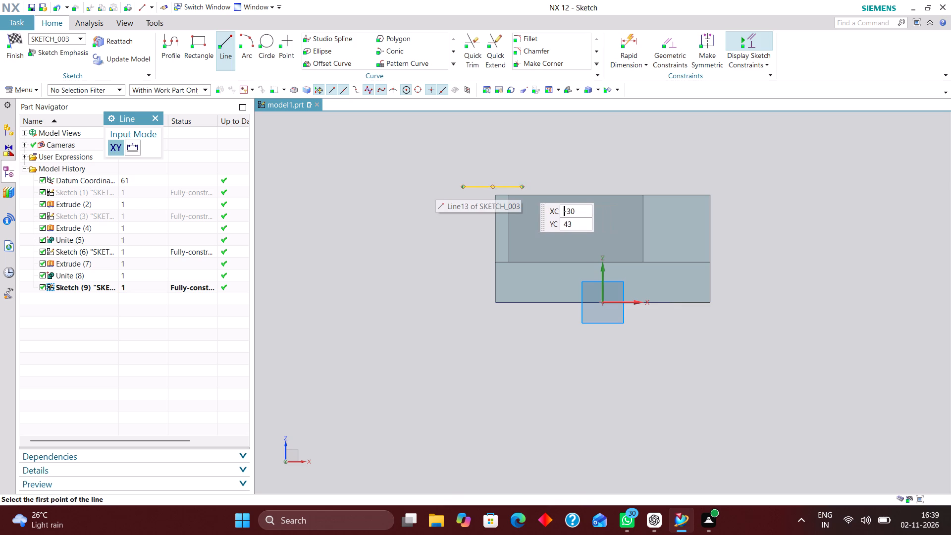
pyautogui.click(524, 186)
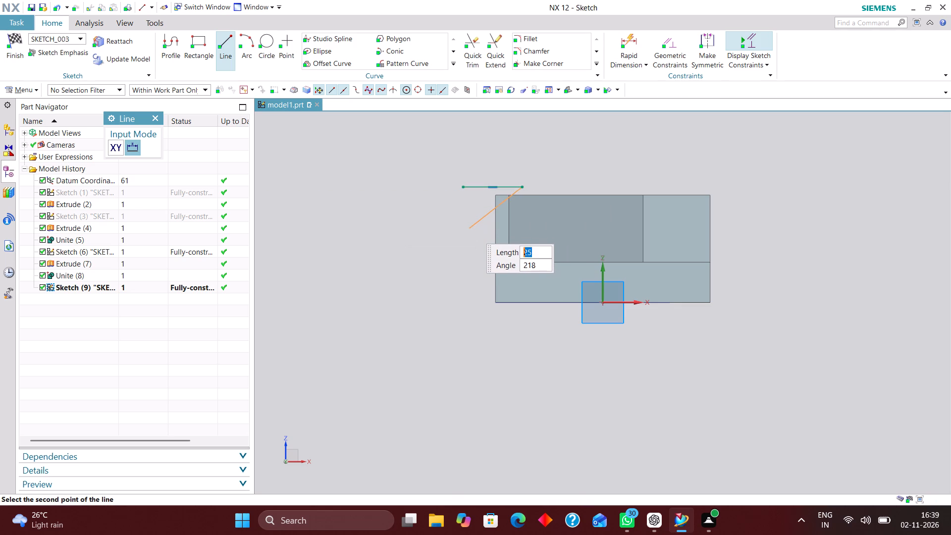
pyautogui.click(468, 228)
pyautogui.click(461, 186)
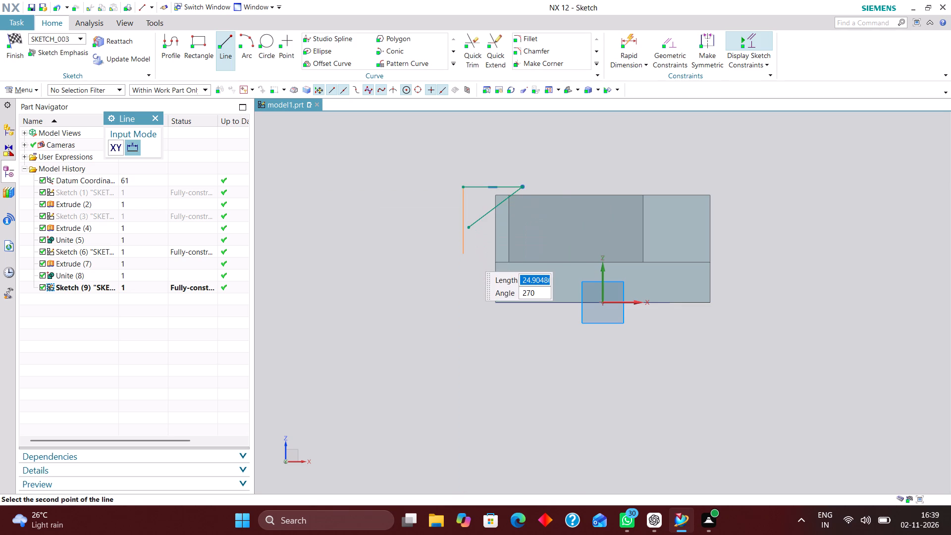
pyautogui.click(469, 255)
# Extend the slanted line's free end to meet the vertical line.
pyautogui.click(498, 49)
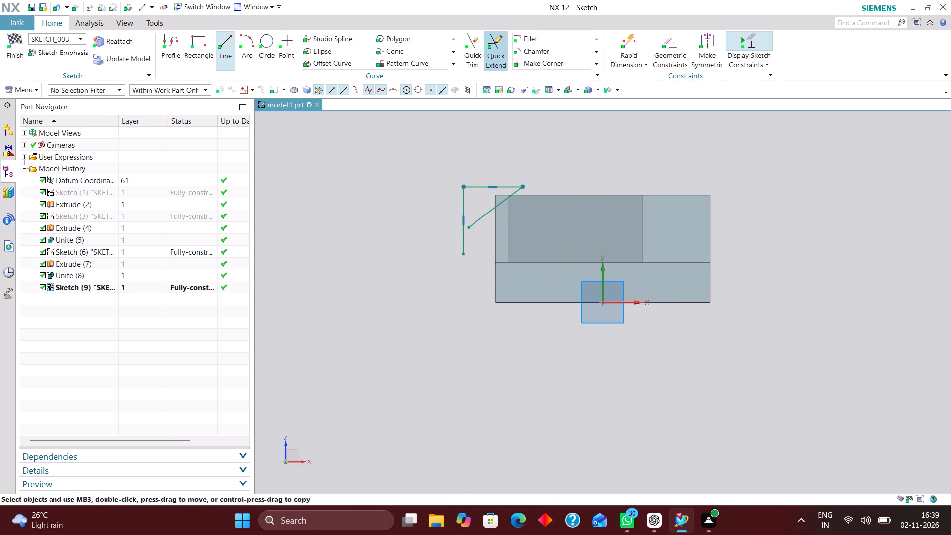
pyautogui.click(490, 215)
pyautogui.click(263, 225)
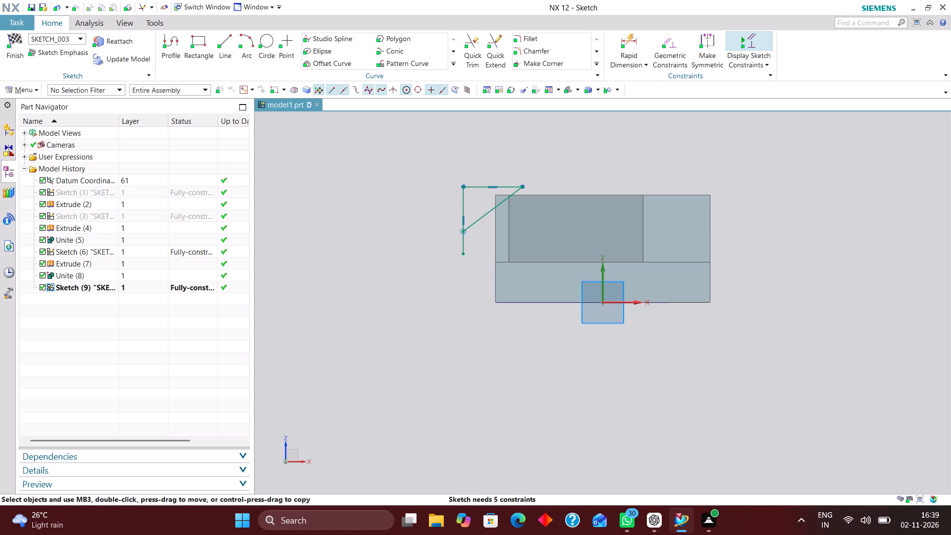
# Trim the vertical line's excess below its intersection with the slanted line to close the triangle.
pyautogui.click(463, 48)
pyautogui.click(464, 251)
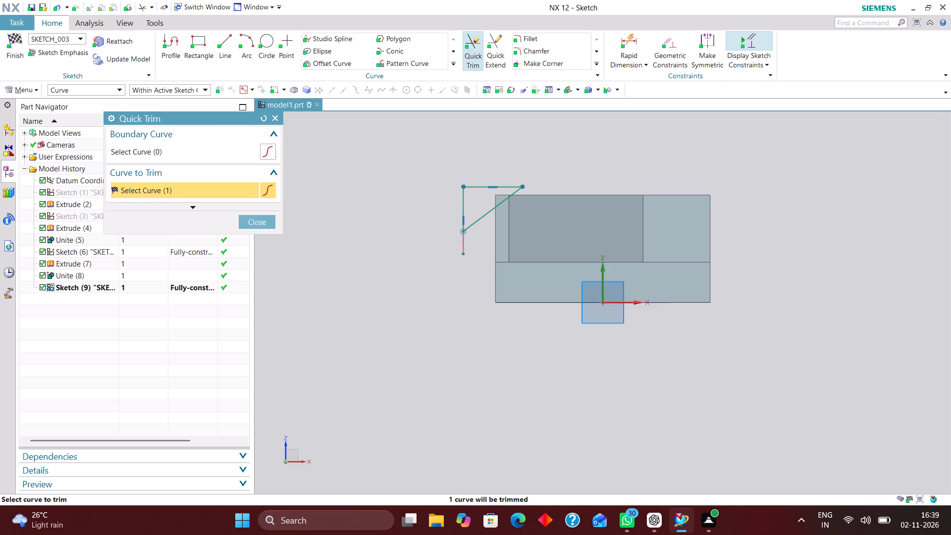
pyautogui.click(265, 223)
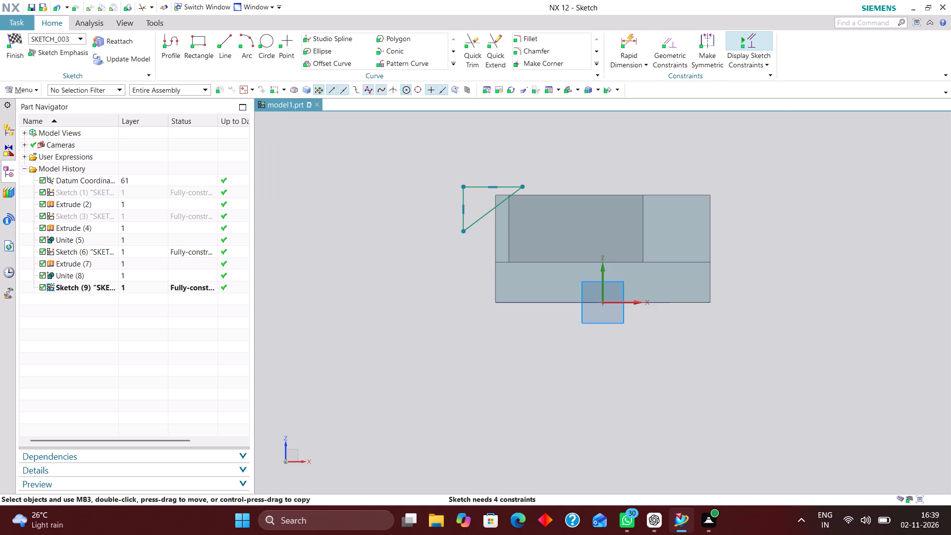
# Dimension the horizontal distance from the sketch's vertical axis to the triangle's vertical line, placing it below the block.
pyautogui.click(626, 42)
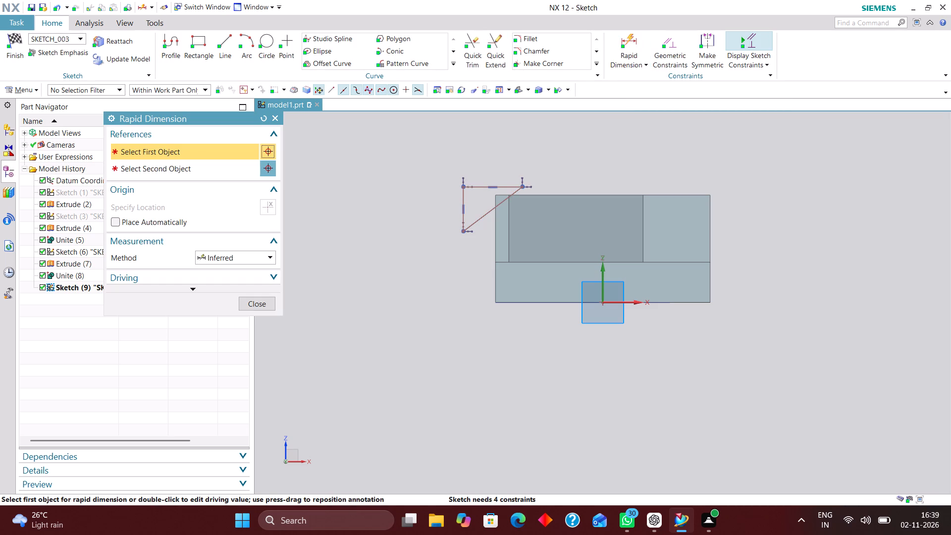
pyautogui.click(253, 258)
pyautogui.click(253, 259)
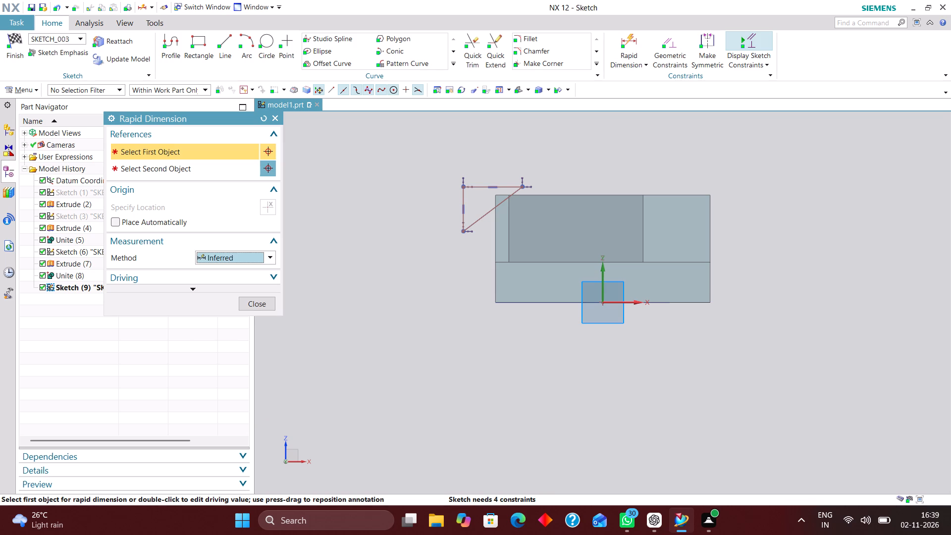
pyautogui.click(602, 278)
pyautogui.scroll(2, 470, 220)
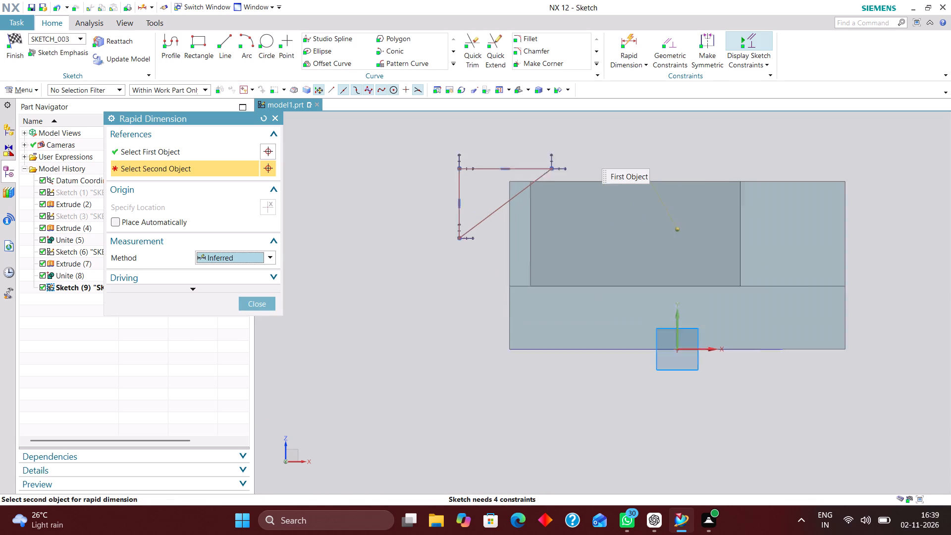
pyautogui.scroll(2, 472, 214)
pyautogui.click(453, 226)
pyautogui.scroll(-3, 597, 265)
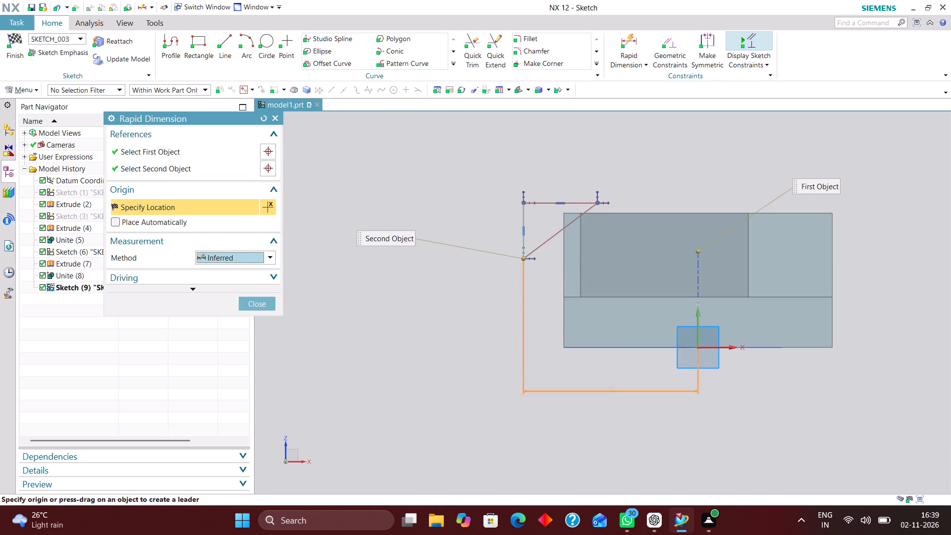
pyautogui.click(609, 421)
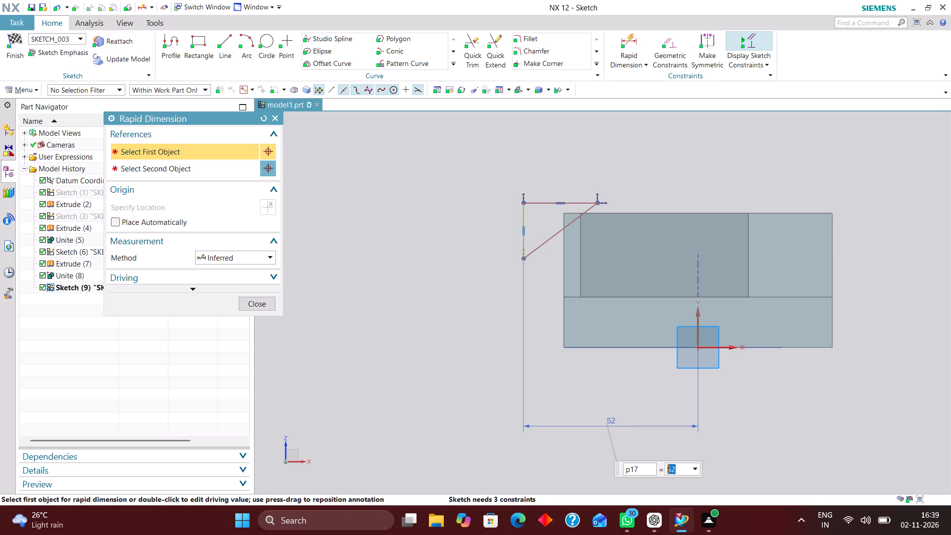
# Dimension the triangle's horizontal line and set its length to 25 mm.
pyautogui.click(570, 201)
pyautogui.click(562, 179)
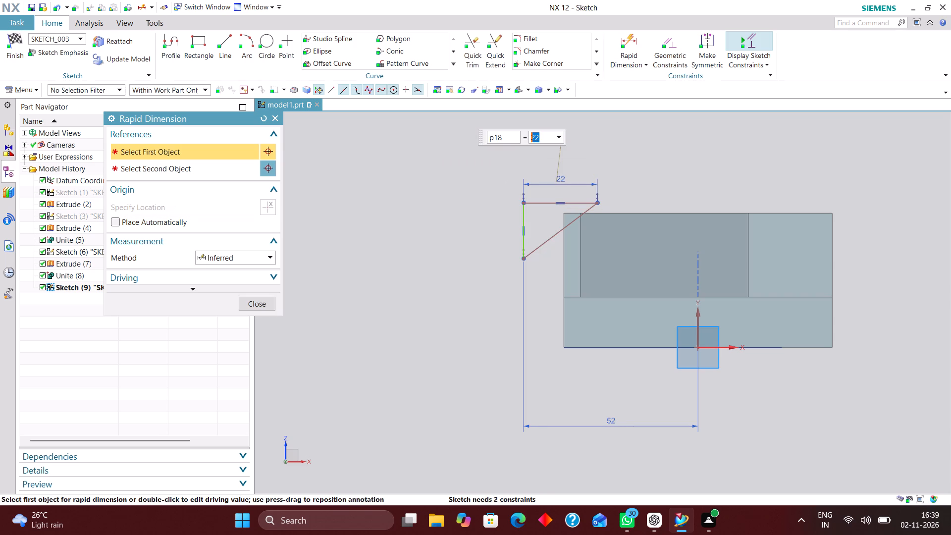
pyautogui.write('25')
pyautogui.press('Return')
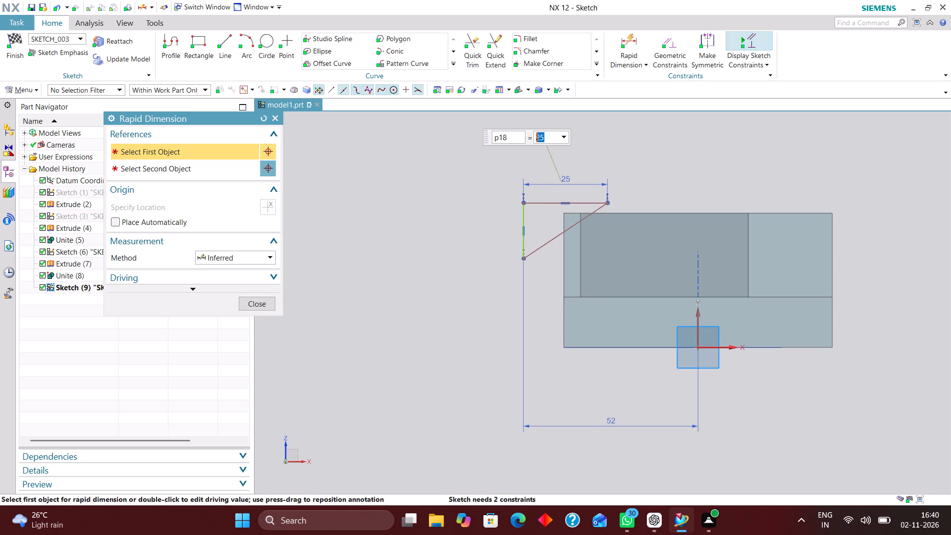
# Add an angular dimension between the triangle's horizontal and slanted lines and set it to 30°.
pyautogui.click(237, 256)
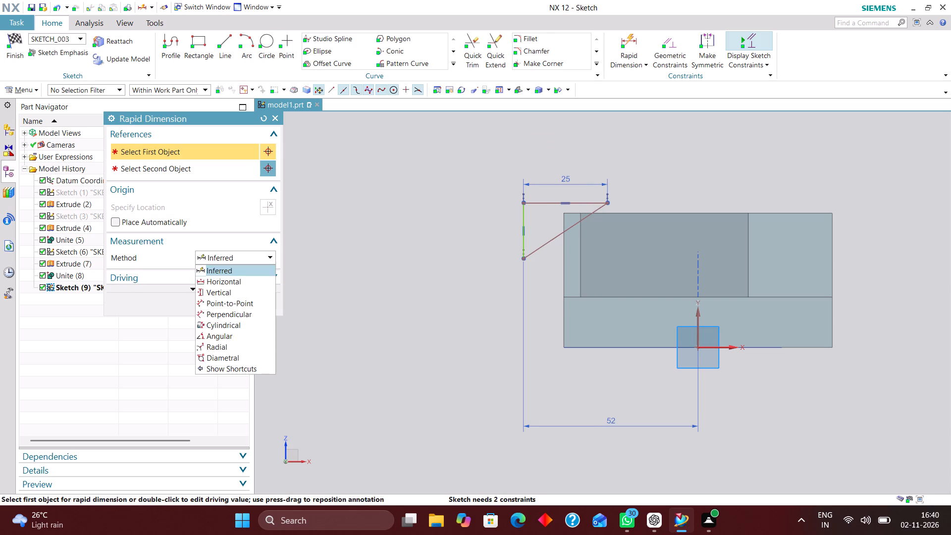
pyautogui.click(238, 338)
pyautogui.scroll(2, 557, 198)
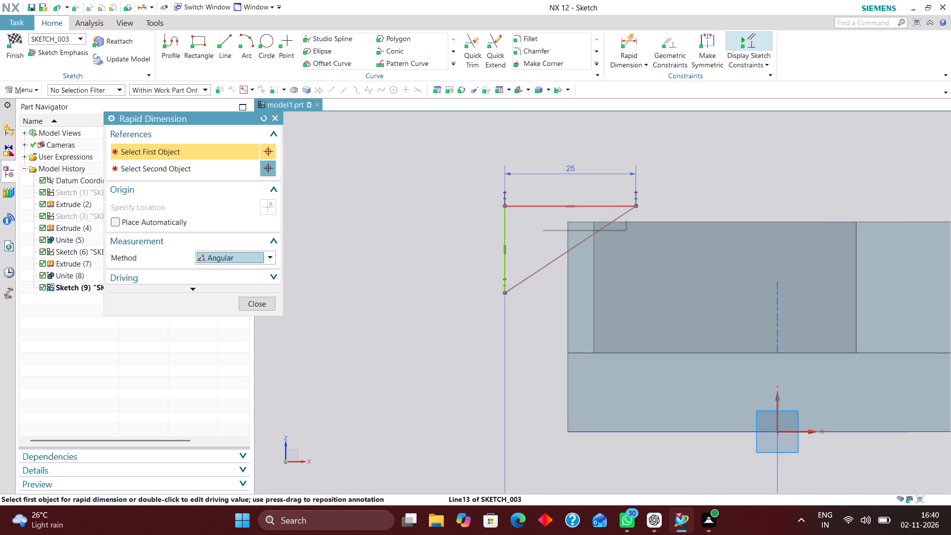
pyautogui.click(541, 204)
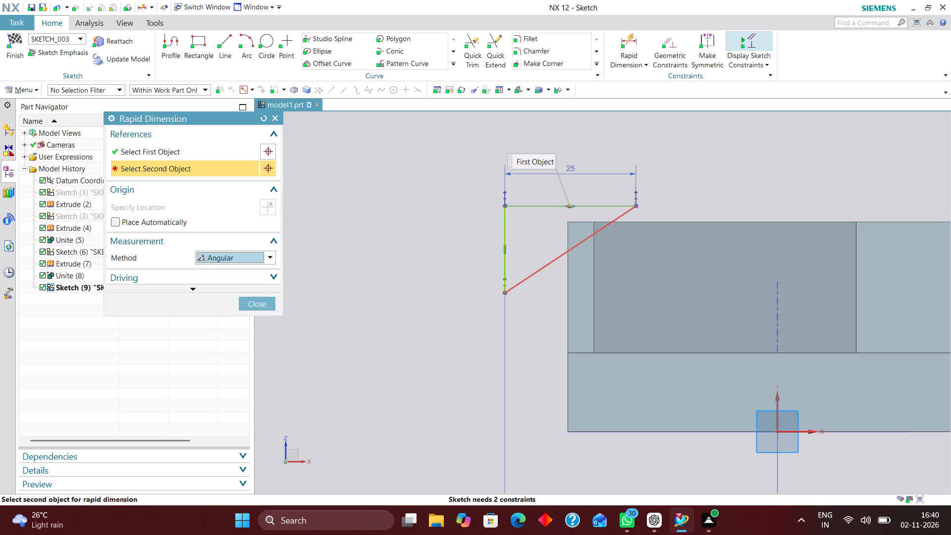
pyautogui.click(550, 264)
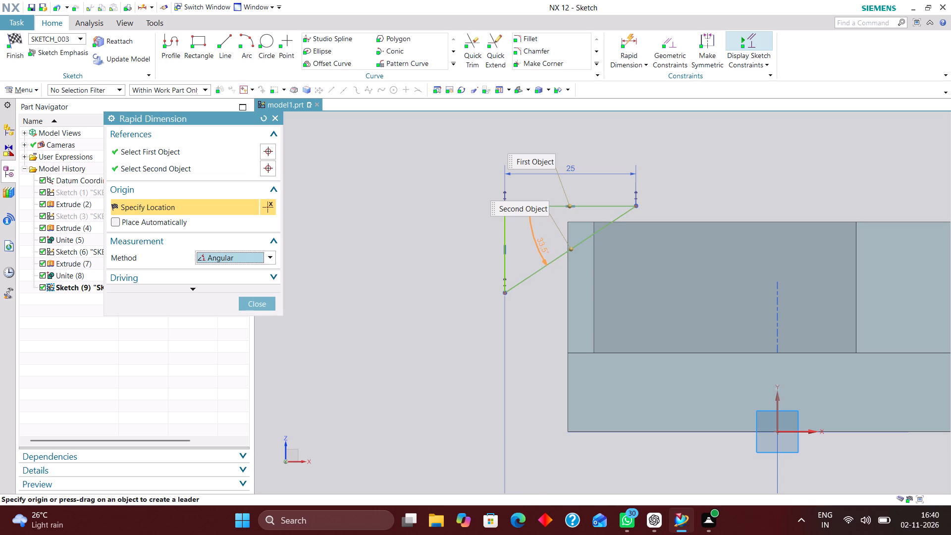
pyautogui.click(454, 260)
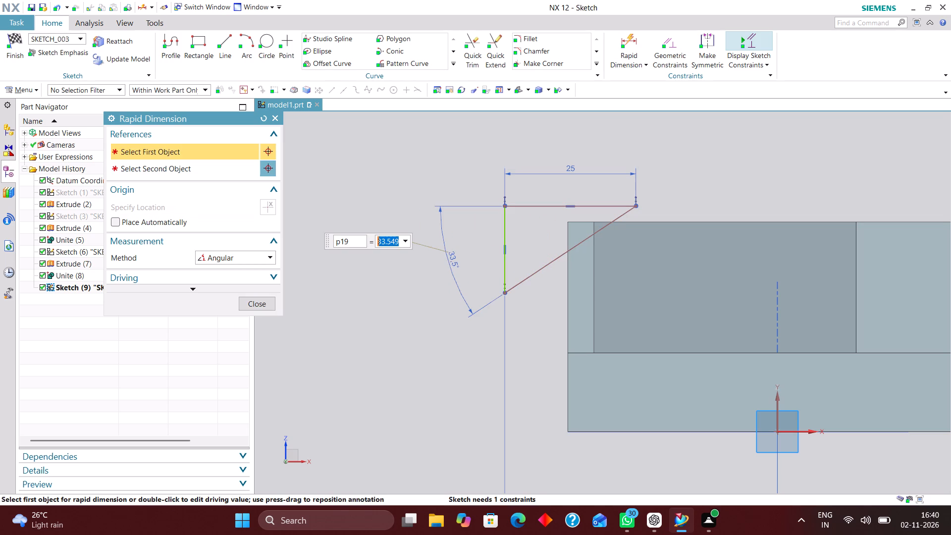
pyautogui.write('30')
pyautogui.press('Return')
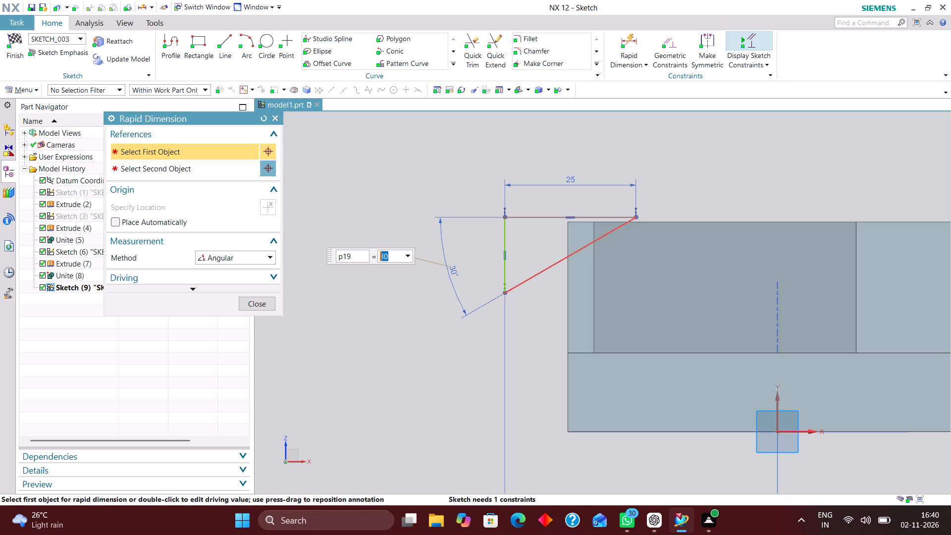
pyautogui.scroll(-3, 356, 245)
pyautogui.scroll(3, 349, 246)
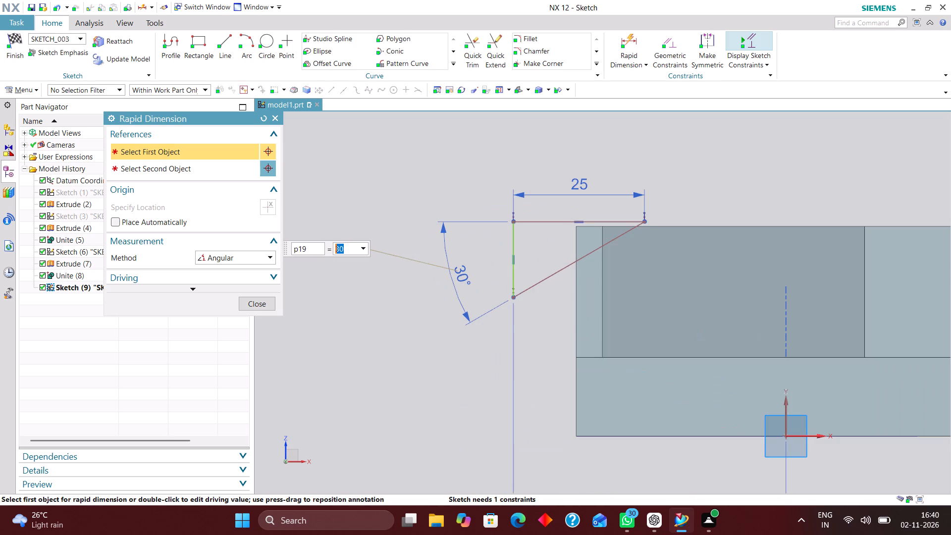
pyautogui.scroll(-3, 375, 232)
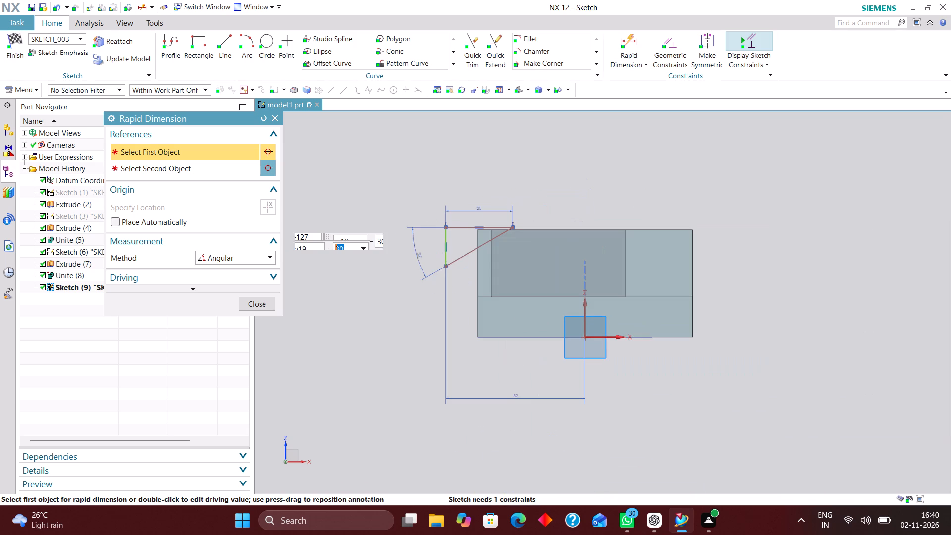
pyautogui.scroll(2, 507, 231)
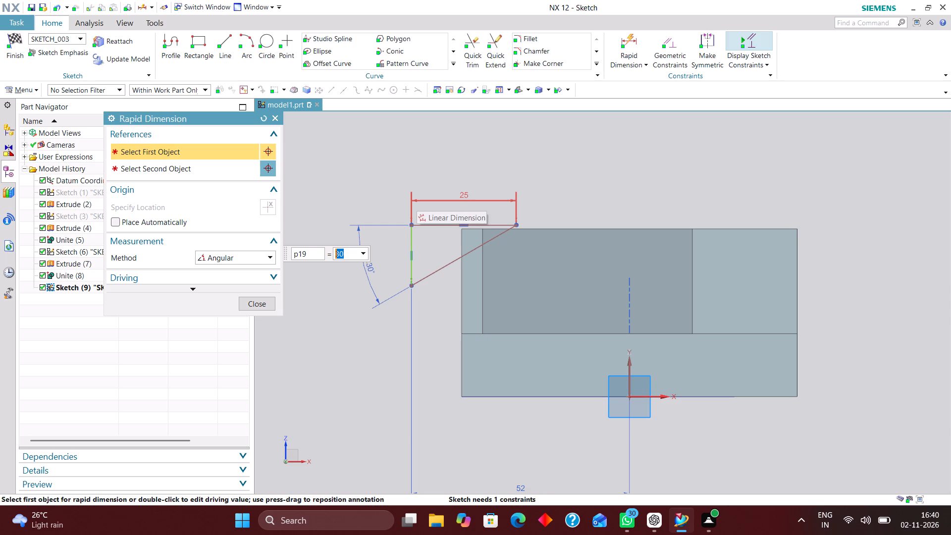
pyautogui.click(257, 307)
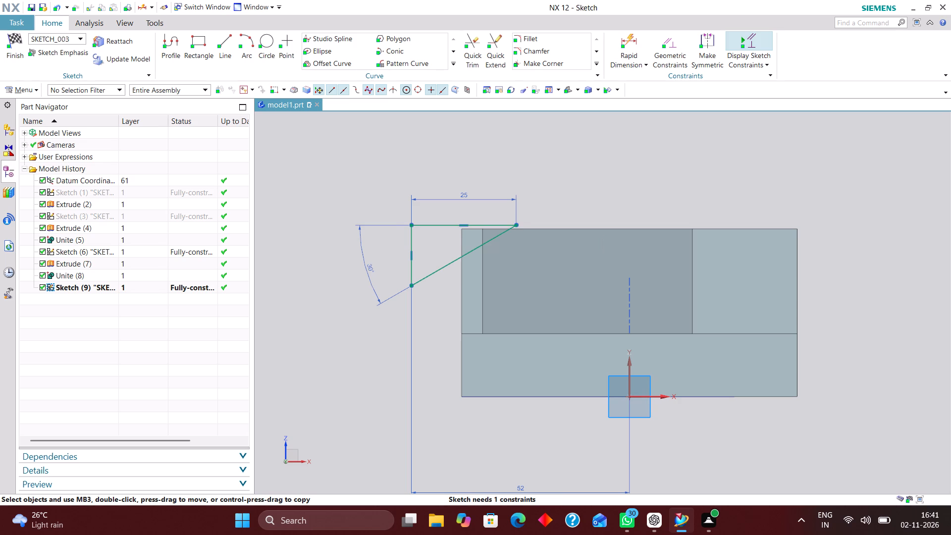
# Start another Rapid Dimension on the triangle sketch with the measurement method set to Inferred.
pyautogui.click(628, 41)
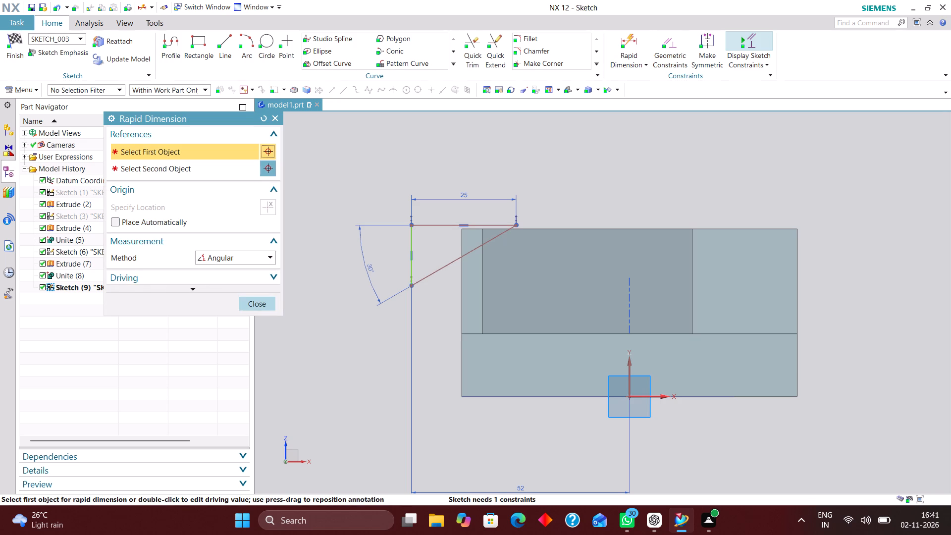
pyautogui.click(245, 261)
pyautogui.click(245, 272)
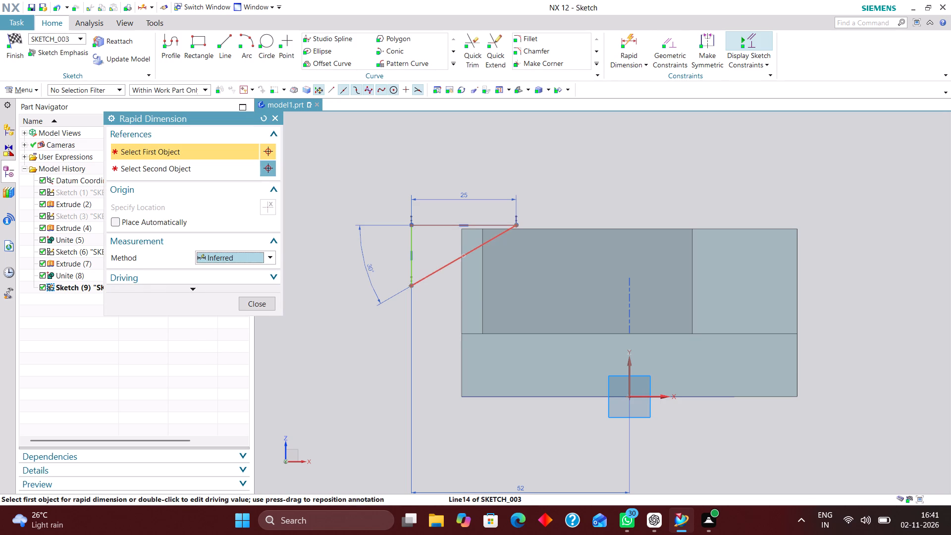
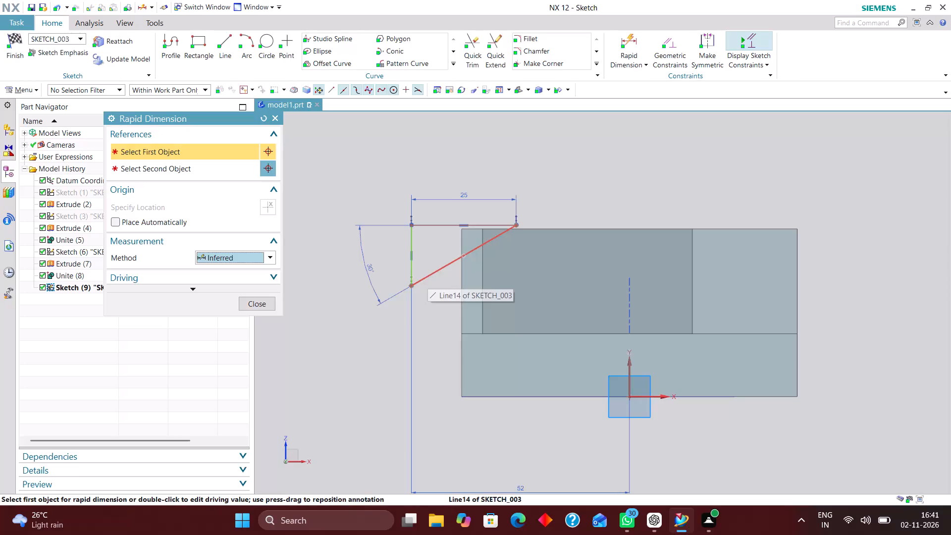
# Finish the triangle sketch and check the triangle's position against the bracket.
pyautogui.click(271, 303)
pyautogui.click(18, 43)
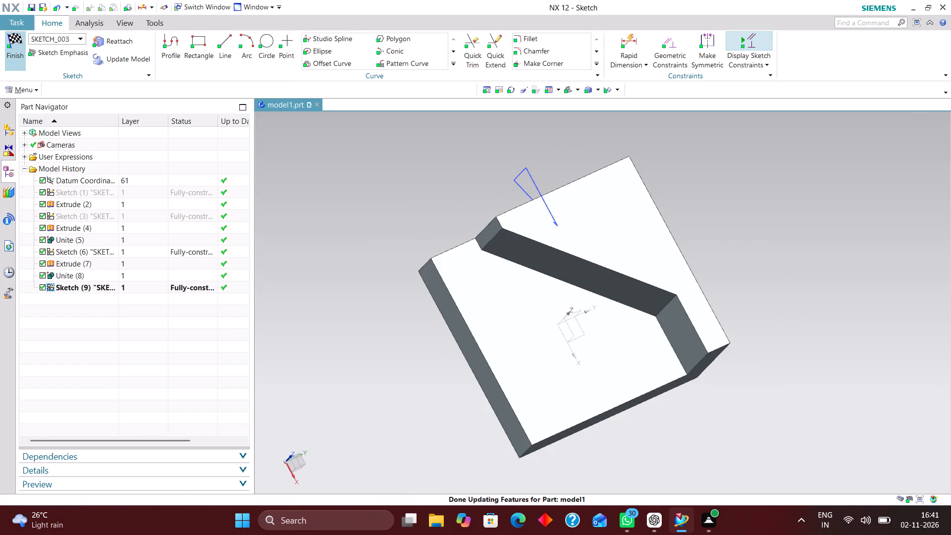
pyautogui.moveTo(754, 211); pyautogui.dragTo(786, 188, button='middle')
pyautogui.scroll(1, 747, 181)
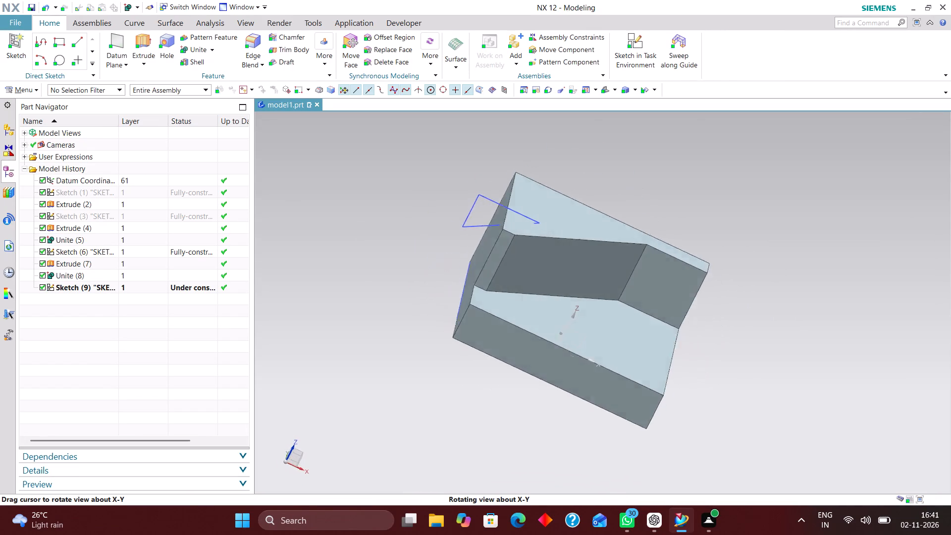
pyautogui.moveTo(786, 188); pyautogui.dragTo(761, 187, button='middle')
# Reopen the triangle sketch and set the distance from the vertical axis to the triangle's vertical line to 40 mm.
pyautogui.click(144, 286)
pyautogui.rightClick(144, 286)
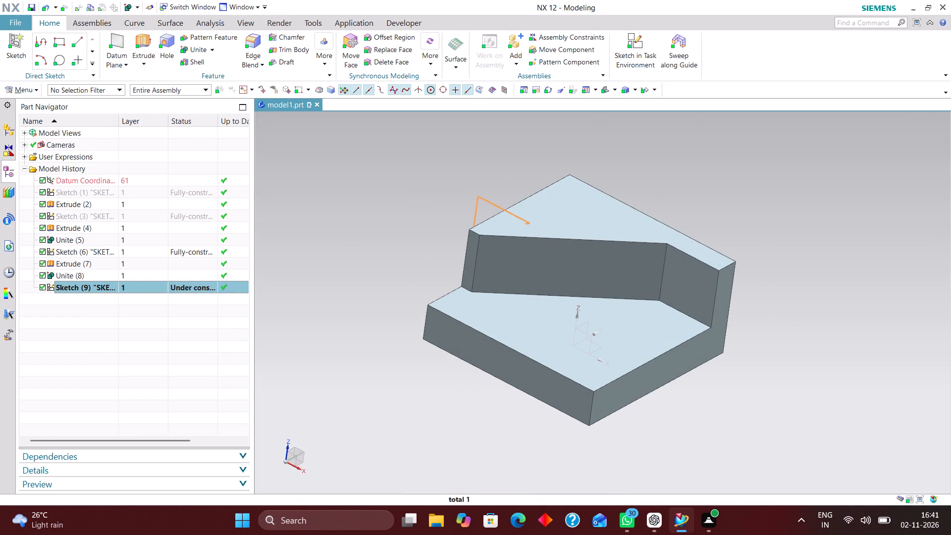
pyautogui.click(211, 60)
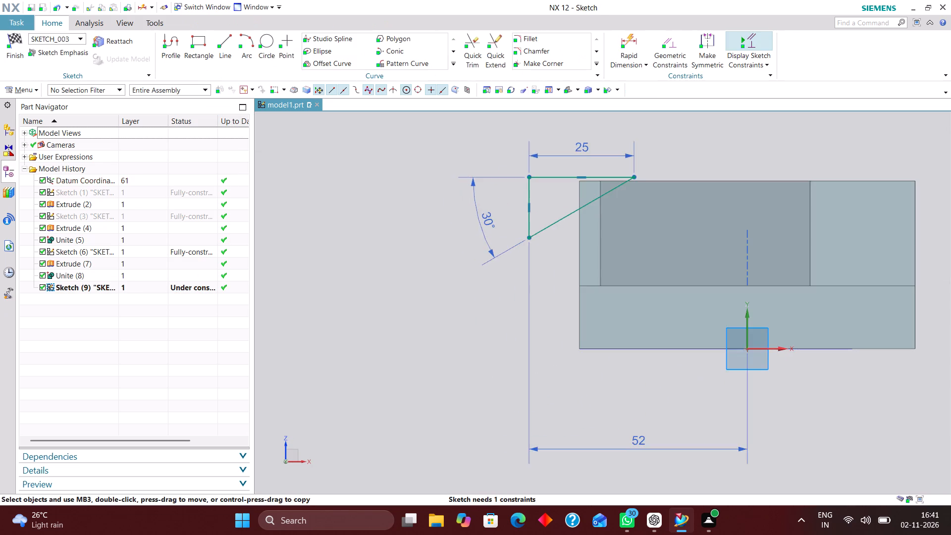
pyautogui.scroll(-2, 387, 248)
pyautogui.scroll(4, 545, 188)
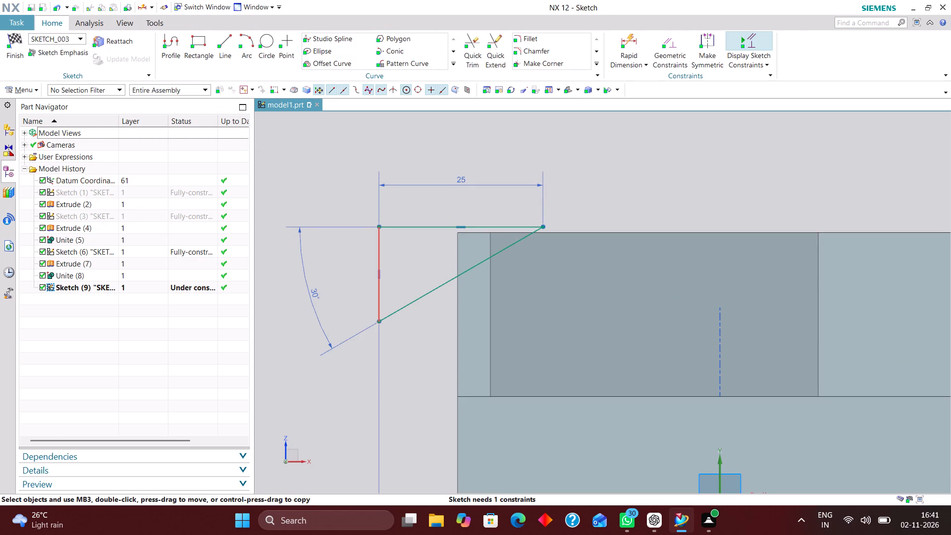
pyautogui.moveTo(380, 292); pyautogui.dragTo(406, 284)
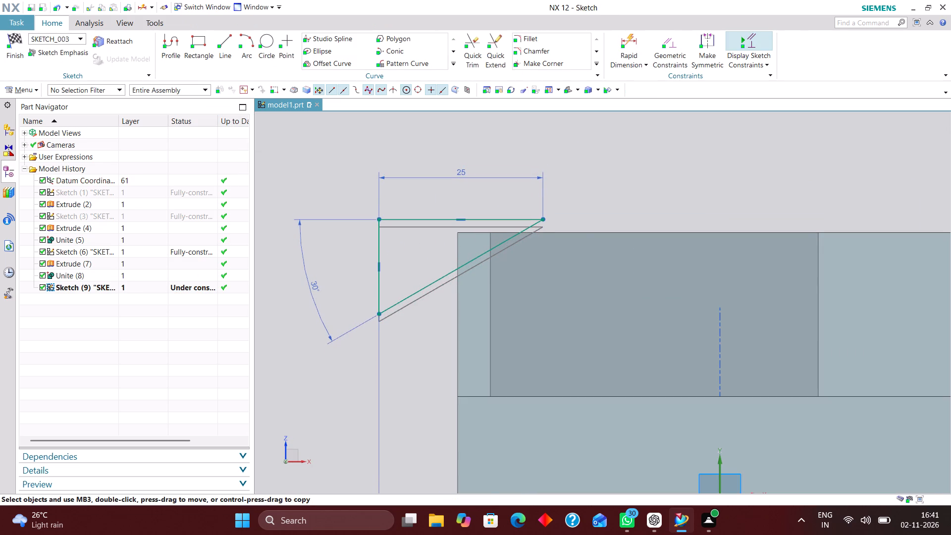
pyautogui.moveTo(406, 284); pyautogui.dragTo(406, 285)
pyautogui.scroll(-3, 403, 214)
pyautogui.doubleClick(479, 434)
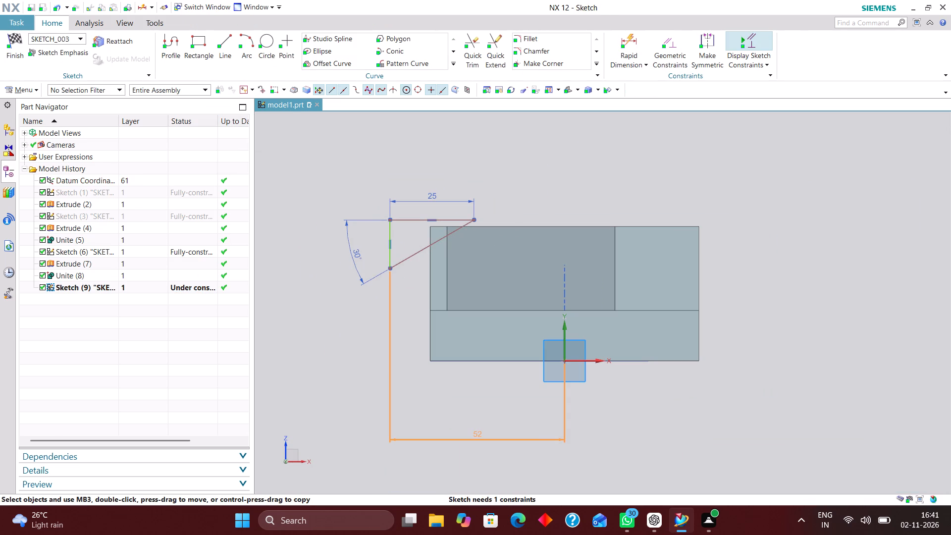
pyautogui.moveTo(426, 476); pyautogui.dragTo(409, 475)
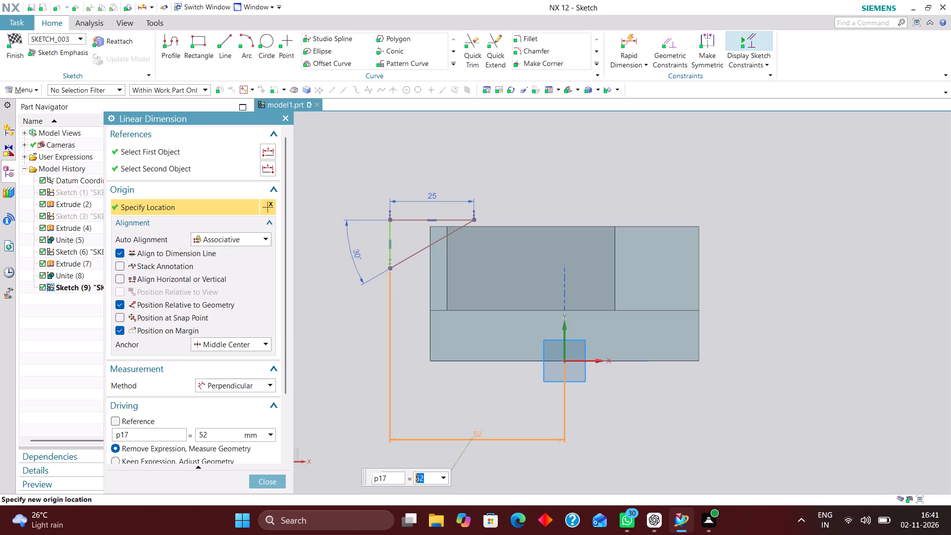
pyautogui.write('40')
pyautogui.press('Return')
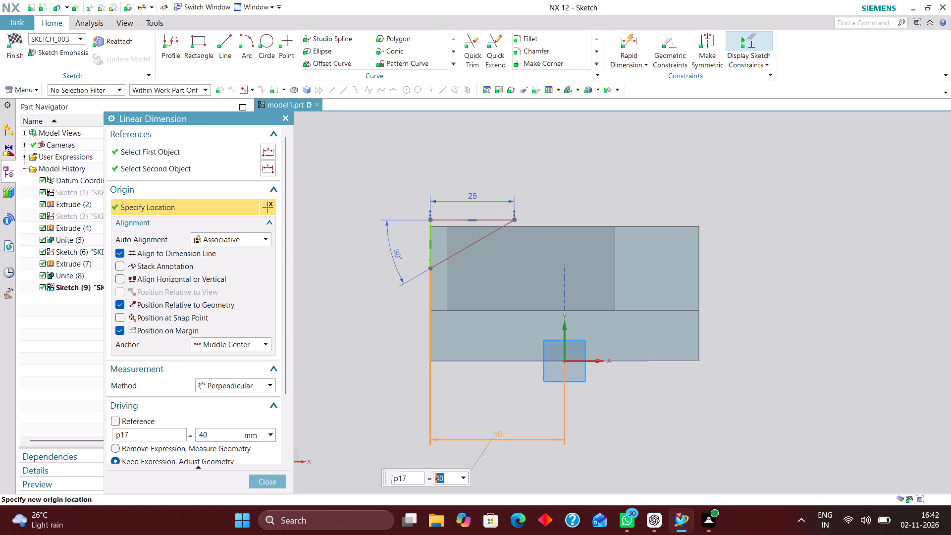
pyautogui.scroll(3, 501, 191)
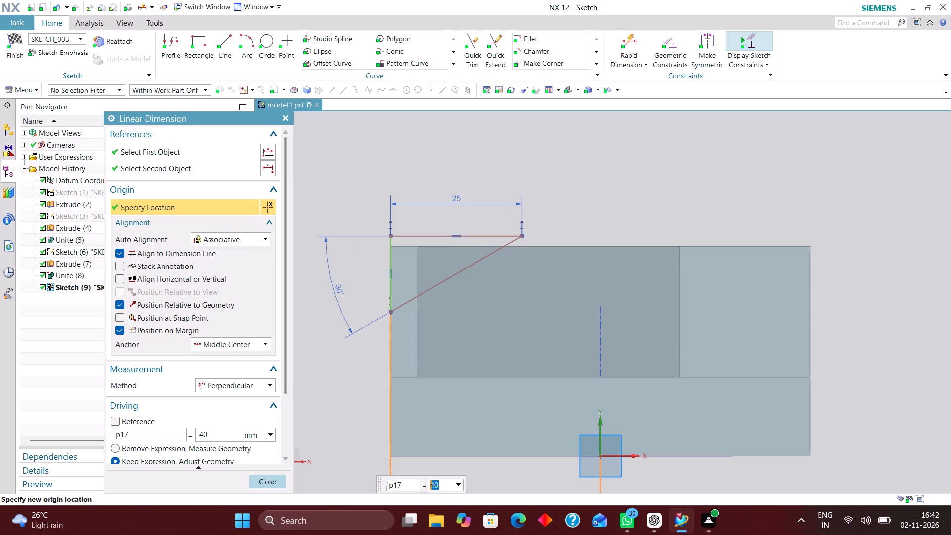
pyautogui.click(271, 482)
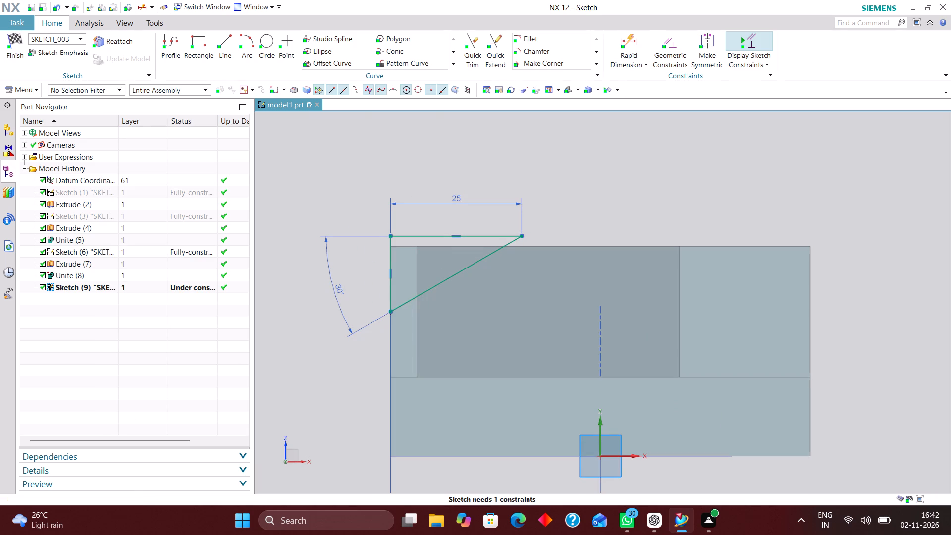
# Dimension the triangle's horizontal line from the sketch's horizontal axis at 40 mm, beside the block, and finish the sketch.
pyautogui.click(633, 36)
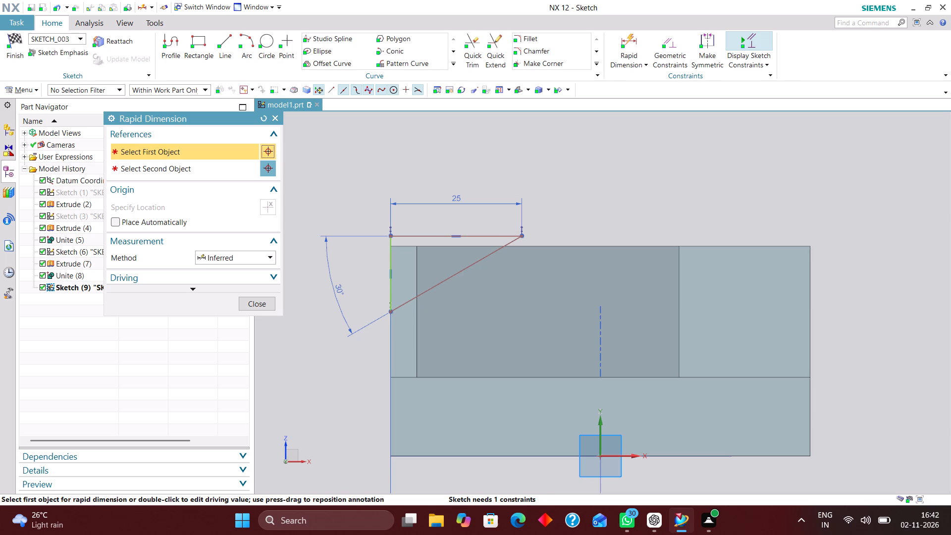
pyautogui.scroll(-2, 399, 300)
pyautogui.scroll(3, 462, 260)
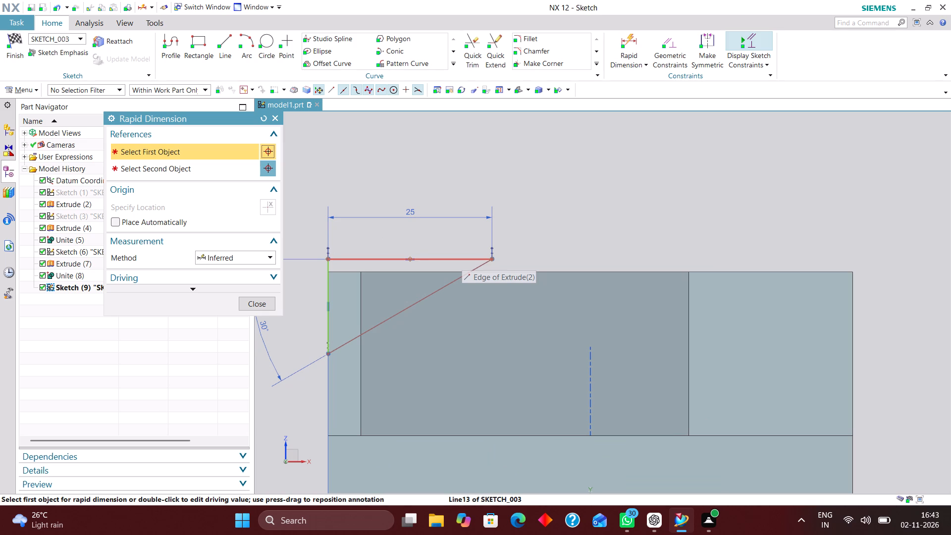
pyautogui.scroll(-1, 422, 272)
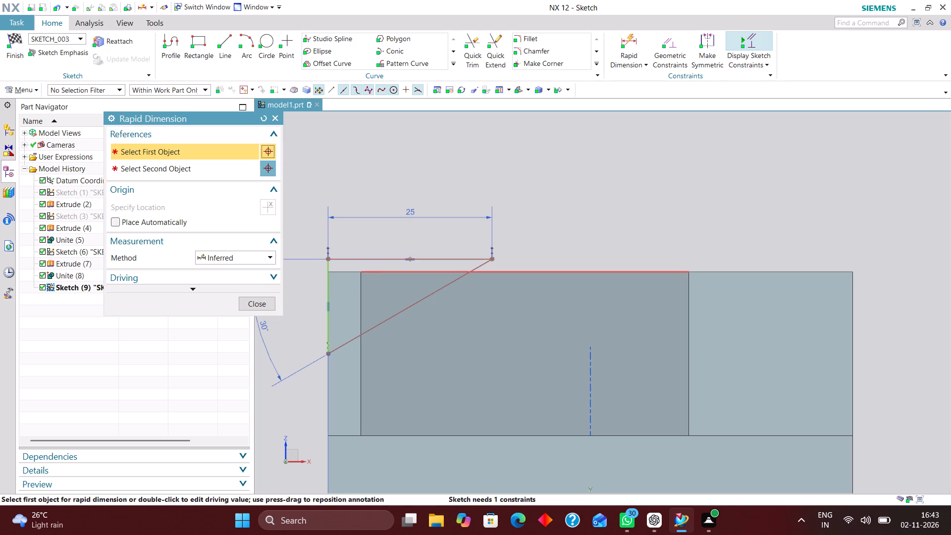
pyautogui.scroll(-1, 426, 272)
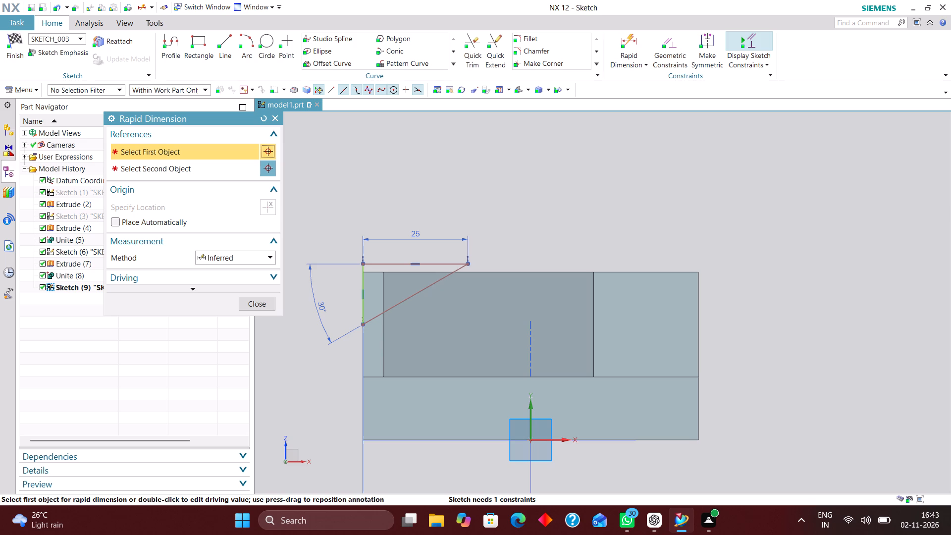
pyautogui.click(246, 259)
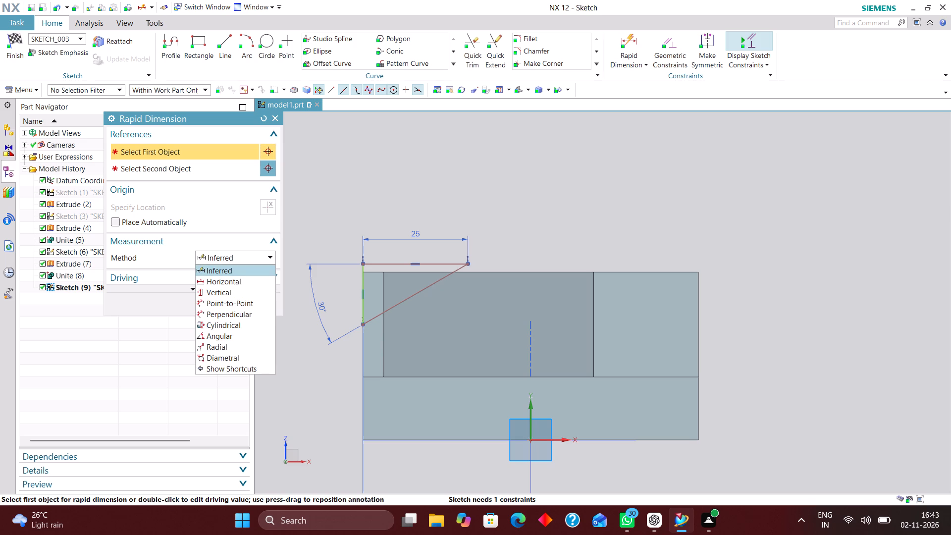
pyautogui.click(246, 259)
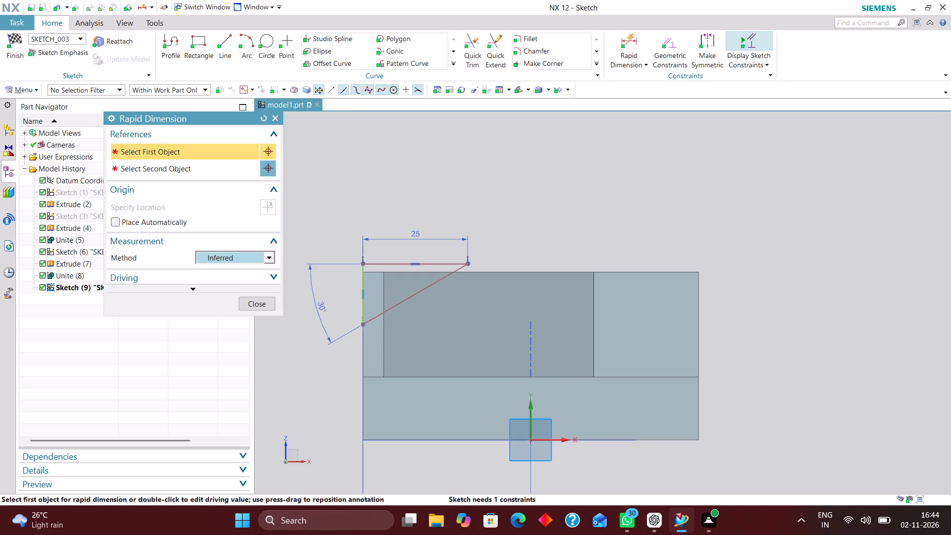
pyautogui.scroll(-3, 369, 278)
pyautogui.scroll(2, 375, 288)
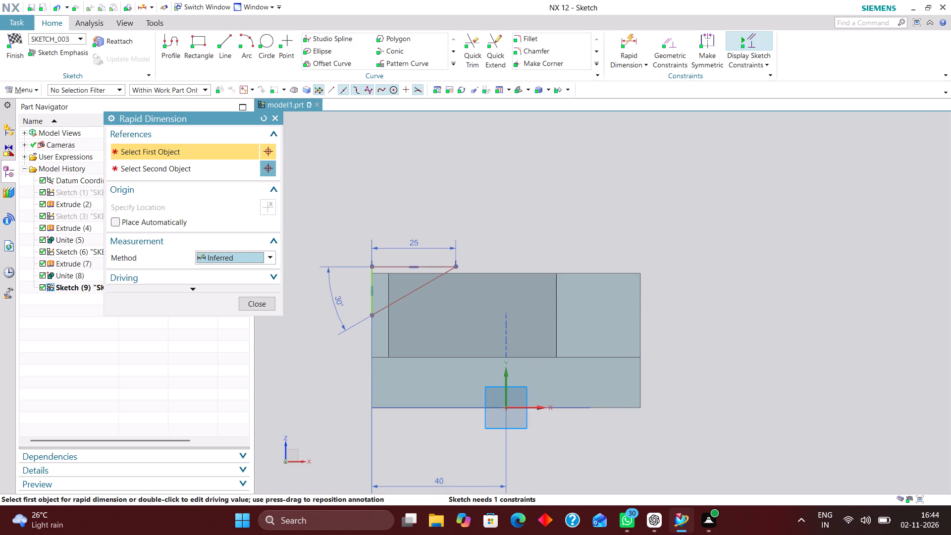
pyautogui.click(532, 408)
pyautogui.click(431, 265)
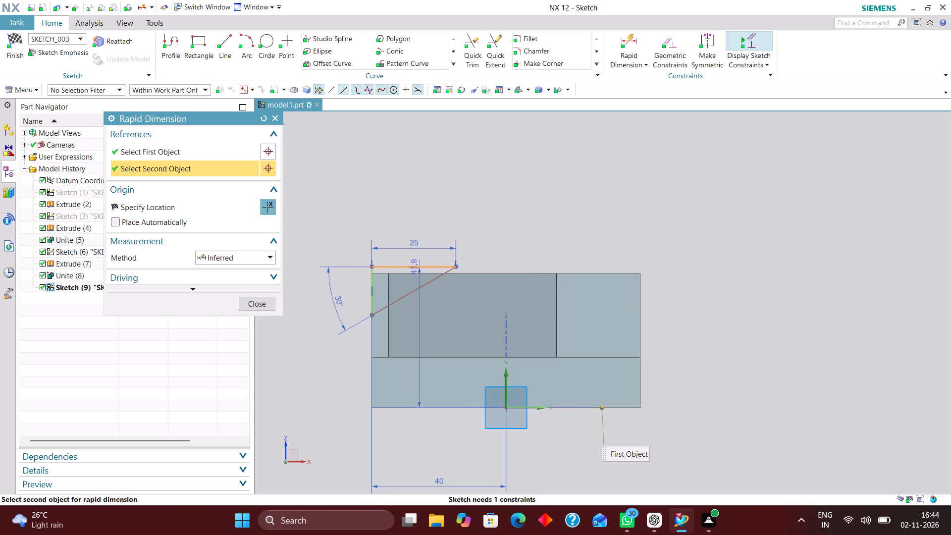
pyautogui.click(707, 329)
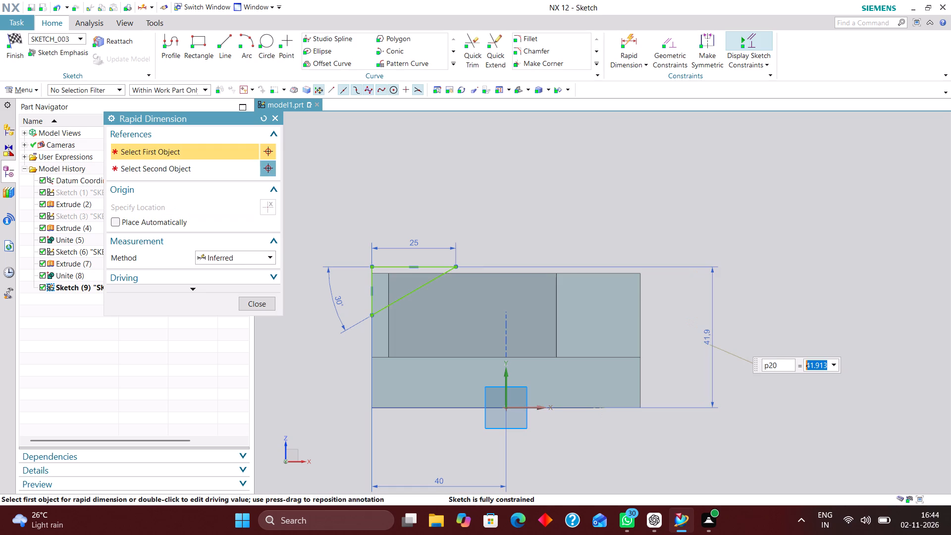
pyautogui.write('40')
pyautogui.press('Return')
pyautogui.click(265, 304)
pyautogui.click(20, 41)
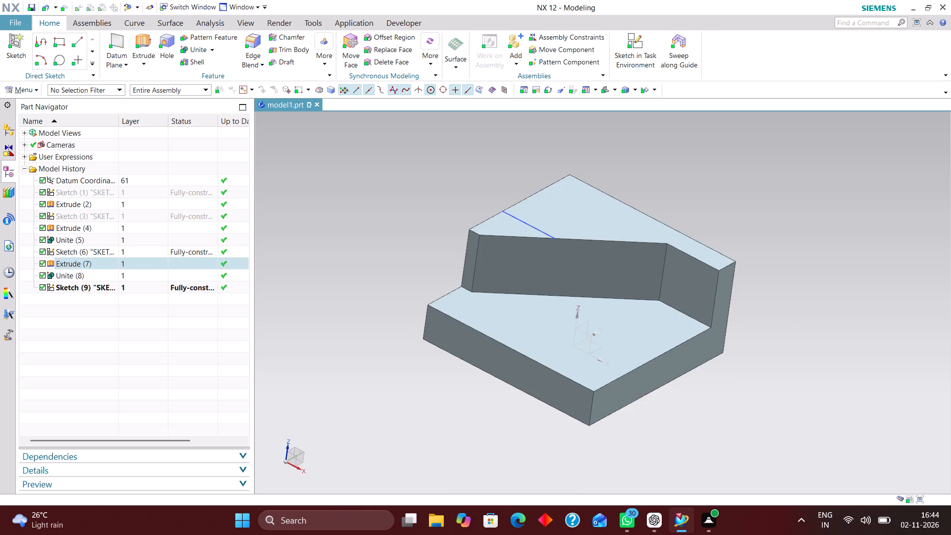
# Extrude the triangular profile from -49 mm to 40 mm with Boolean None, passing through the upper wall.
pyautogui.scroll(2, 645, 154)
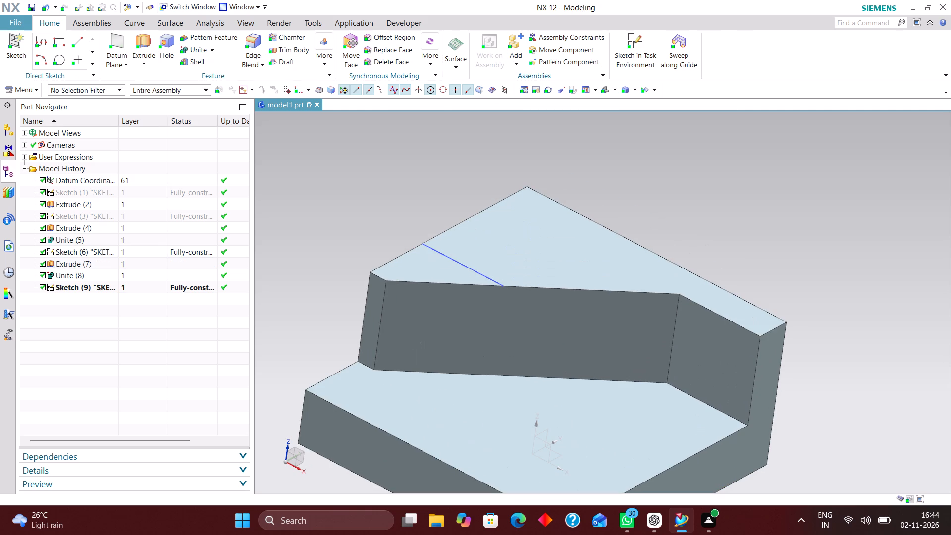
pyautogui.click(142, 37)
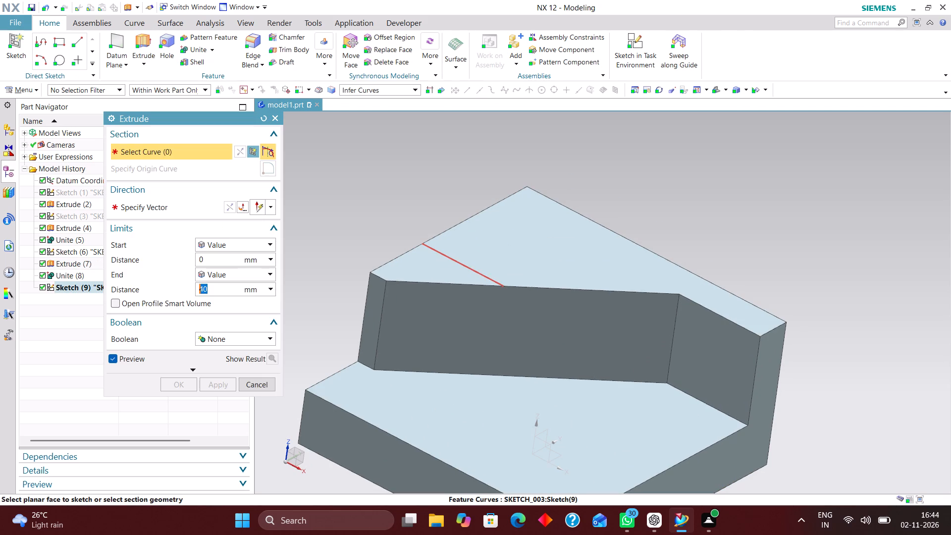
pyautogui.click(445, 255)
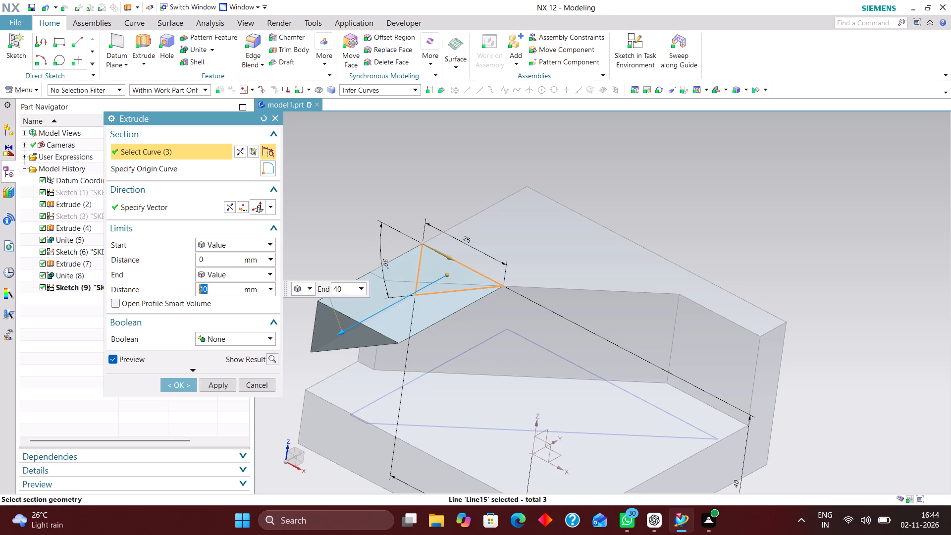
pyautogui.moveTo(593, 219); pyautogui.dragTo(549, 211, button='middle')
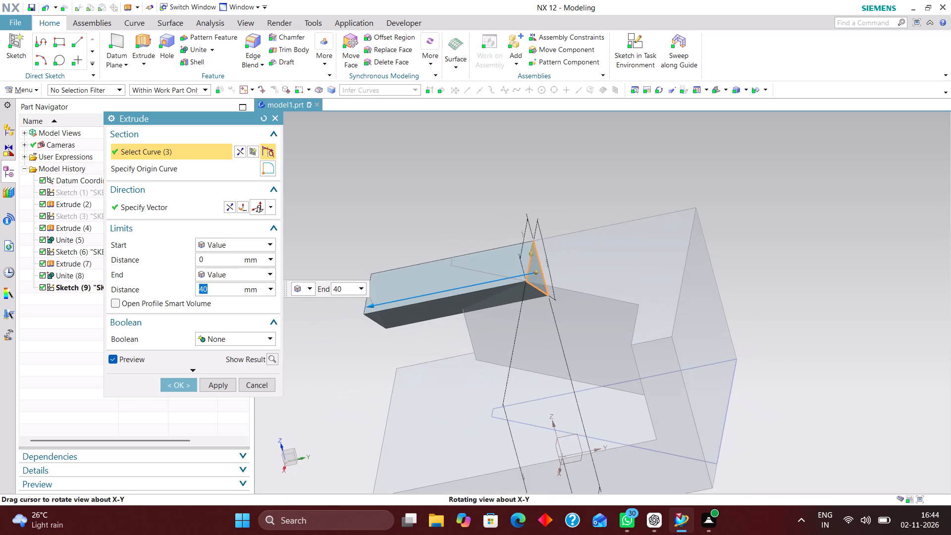
pyautogui.moveTo(549, 211); pyautogui.dragTo(549, 211, button='middle')
pyautogui.moveTo(534, 269); pyautogui.dragTo(734, 241)
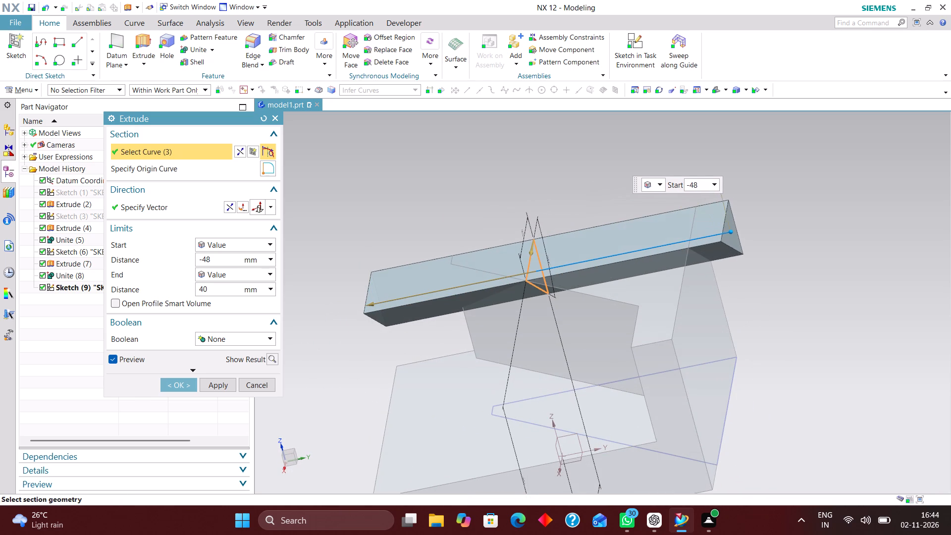
pyautogui.moveTo(734, 241); pyautogui.dragTo(736, 241)
pyautogui.moveTo(703, 324); pyautogui.dragTo(762, 302, button='middle')
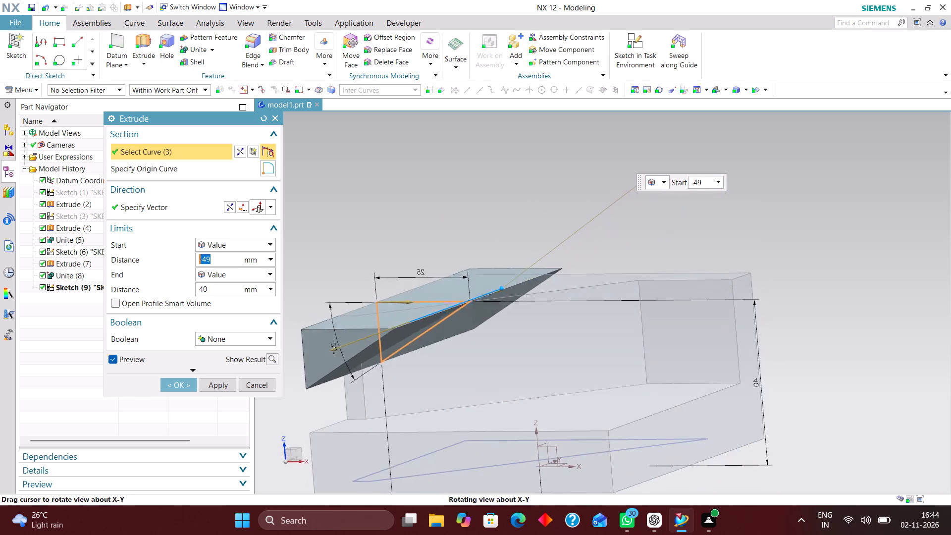
pyautogui.moveTo(762, 302); pyautogui.dragTo(766, 311, button='middle')
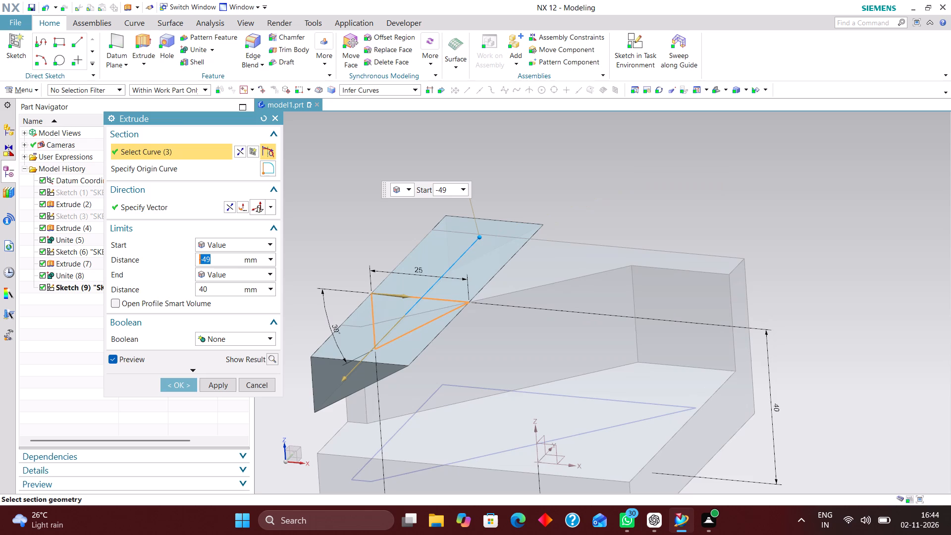
pyautogui.click(177, 385)
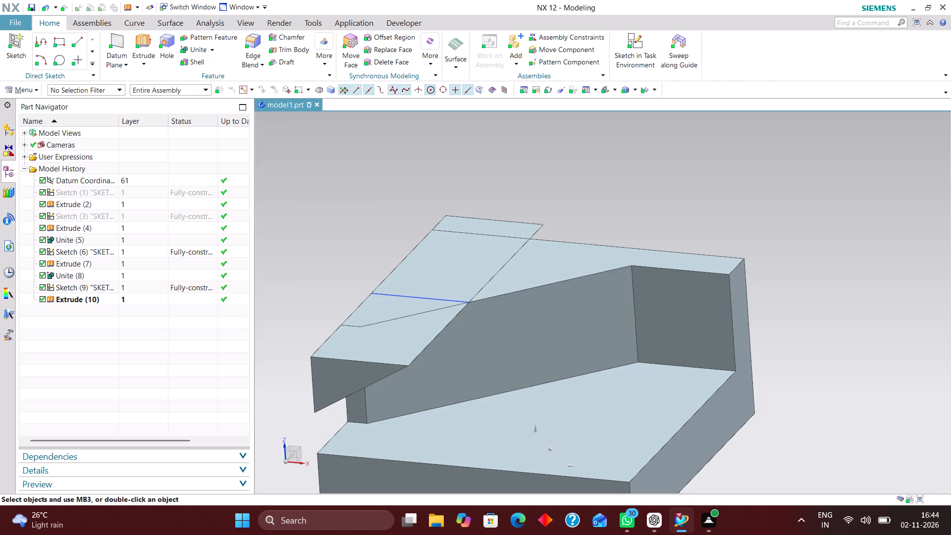
# Subtract the triangular extrusion from the bracket body to cut the sloped face on the upper wall.
pyautogui.click(214, 48)
pyautogui.click(219, 72)
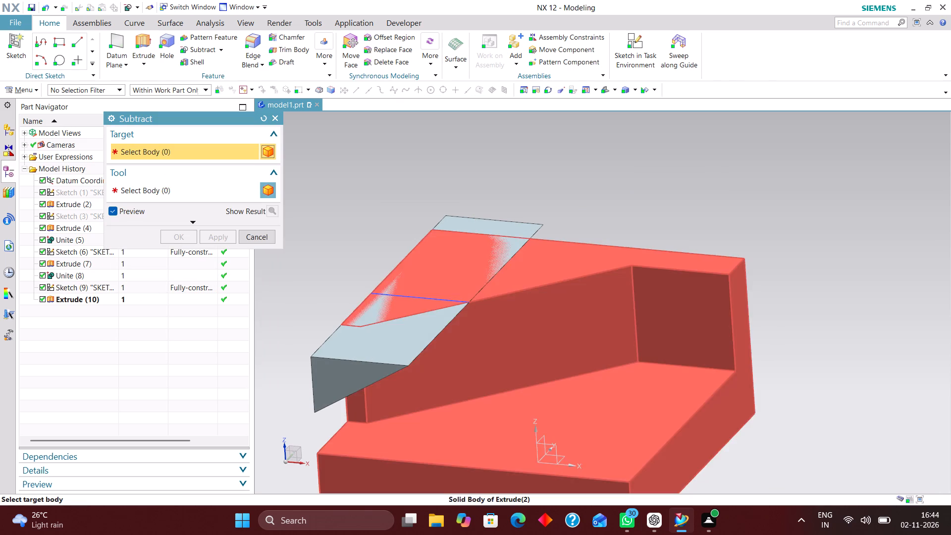
pyautogui.click(509, 331)
pyautogui.click(381, 342)
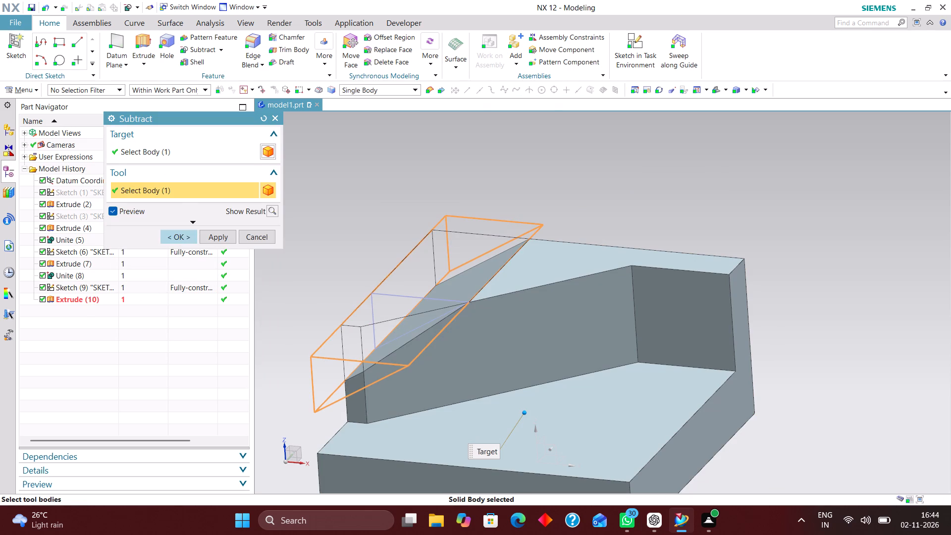
pyautogui.click(178, 238)
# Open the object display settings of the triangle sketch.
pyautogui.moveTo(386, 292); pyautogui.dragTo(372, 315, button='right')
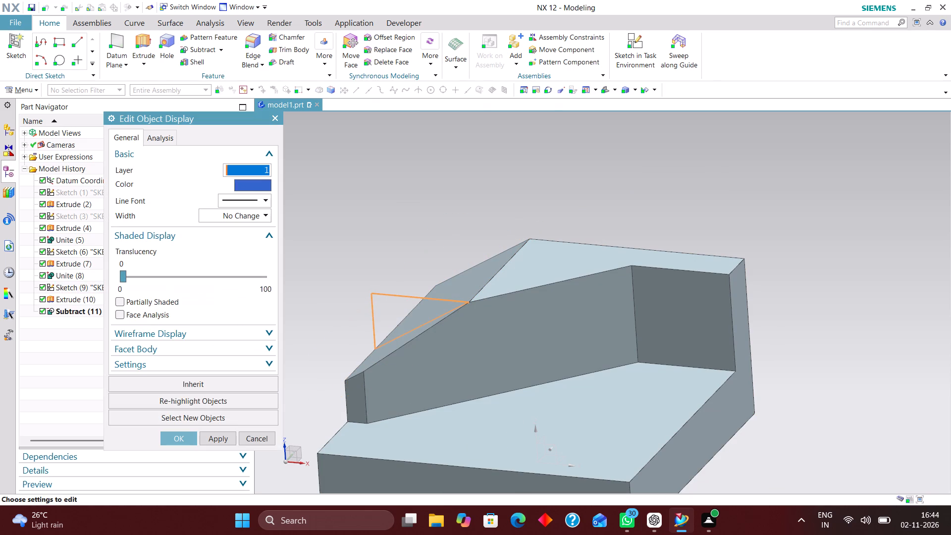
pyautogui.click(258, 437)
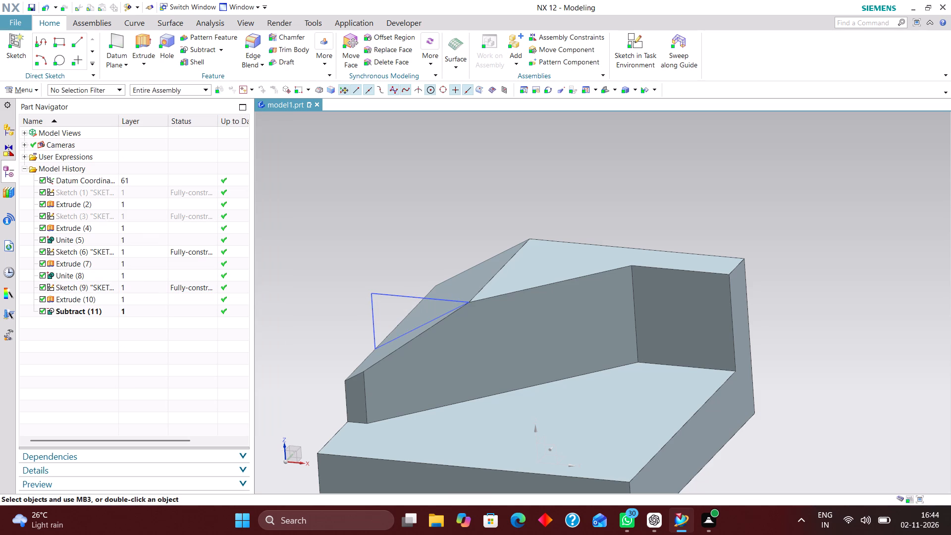
# Switch the model display to wireframe.
pyautogui.moveTo(371, 287); pyautogui.dragTo(370, 339, button='right')
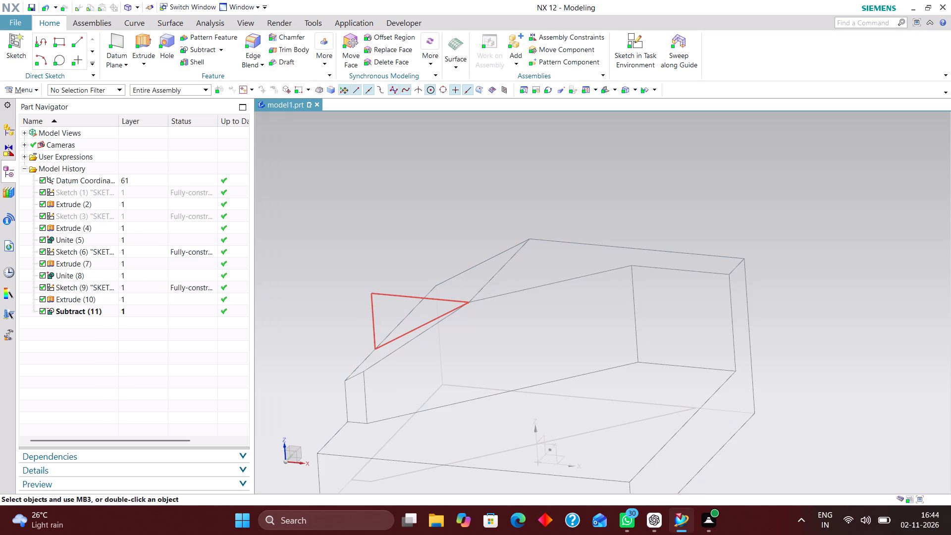
# Set the model display to Shaded with Edges.
pyautogui.click(635, 88)
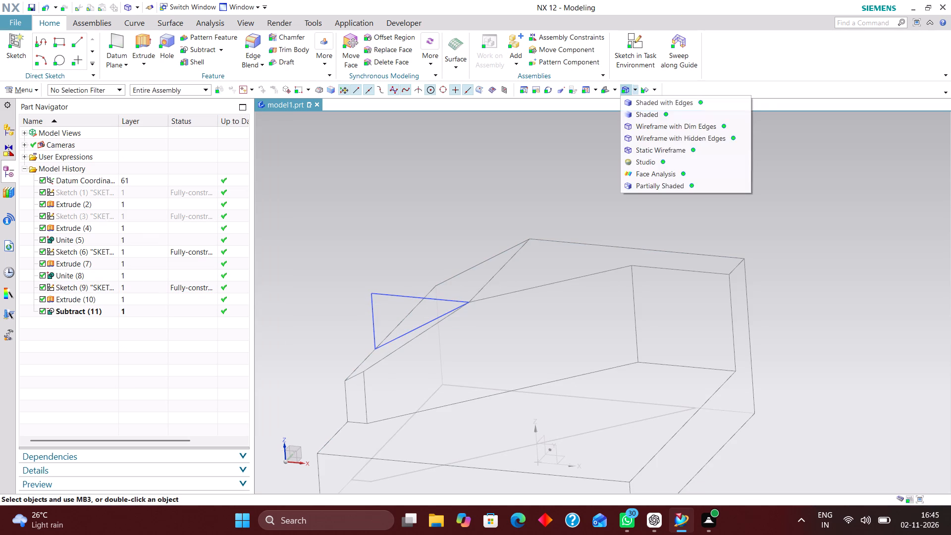
pyautogui.click(639, 101)
# Hide the triangle sketch used for the sloped cut on the upper wall.
pyautogui.moveTo(371, 295); pyautogui.dragTo(375, 319, button='right')
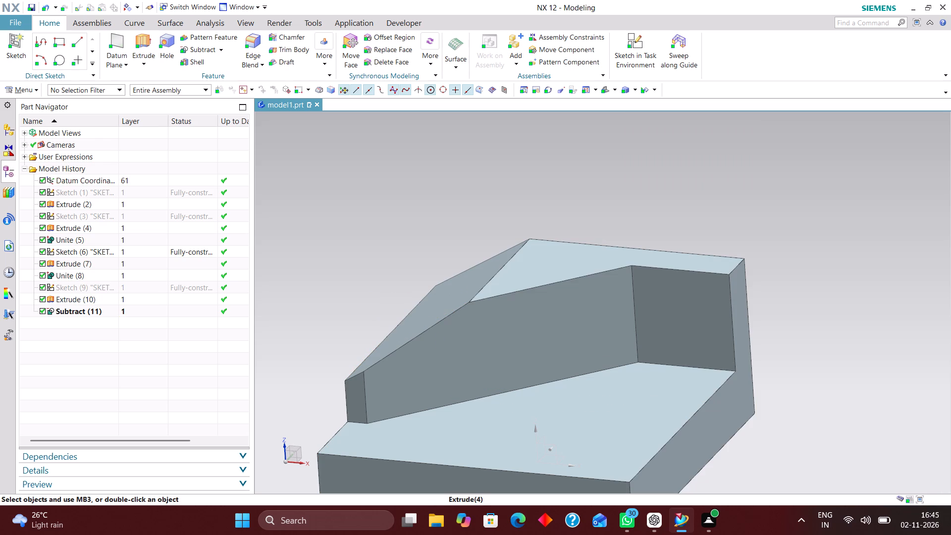
# Orient the whole bracket to the isometric view.
pyautogui.click(604, 91)
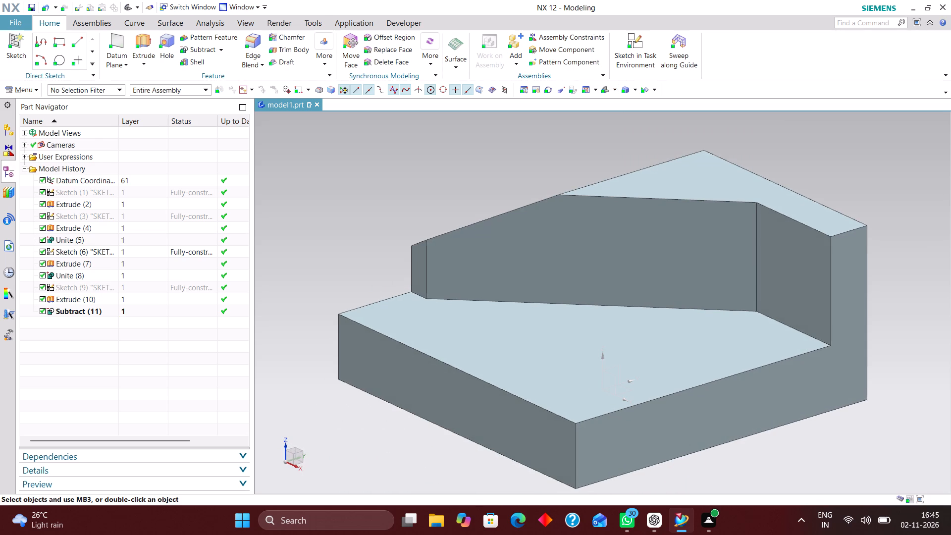
pyautogui.press('End')
pyautogui.press('End')
pyautogui.press('End')
pyautogui.press('End')
pyautogui.press('End')
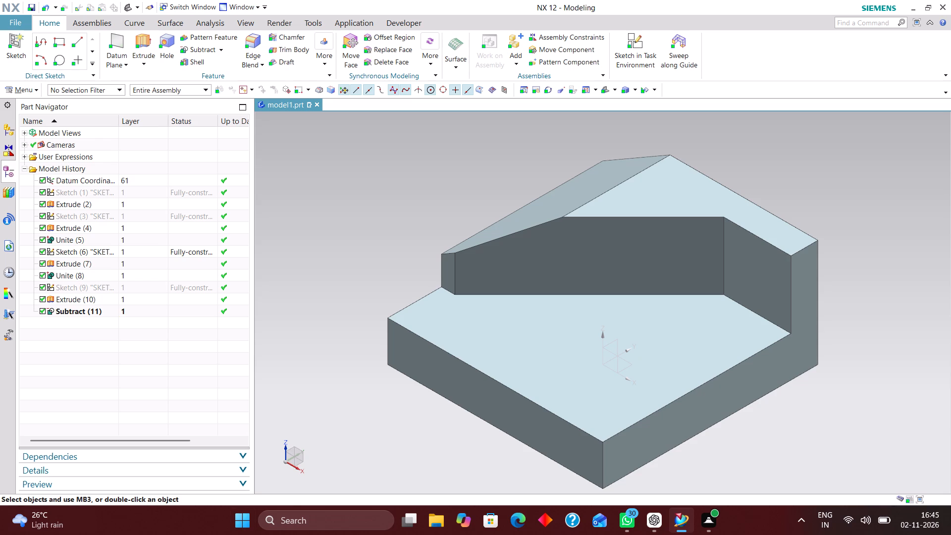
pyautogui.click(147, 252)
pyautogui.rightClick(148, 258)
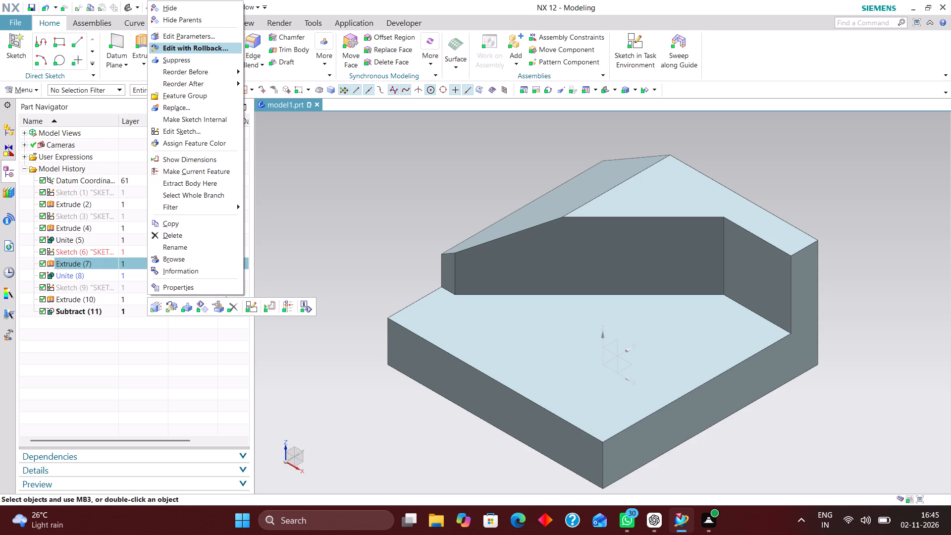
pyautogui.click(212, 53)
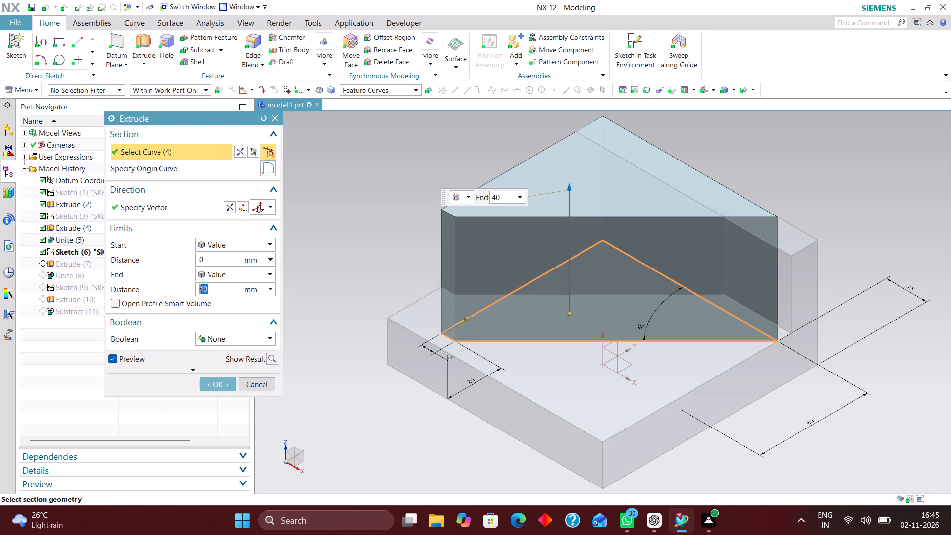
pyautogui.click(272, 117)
# Open Sketch (6), the 45° profile behind Extrude (7), for editing with rollback.
pyautogui.click(142, 248)
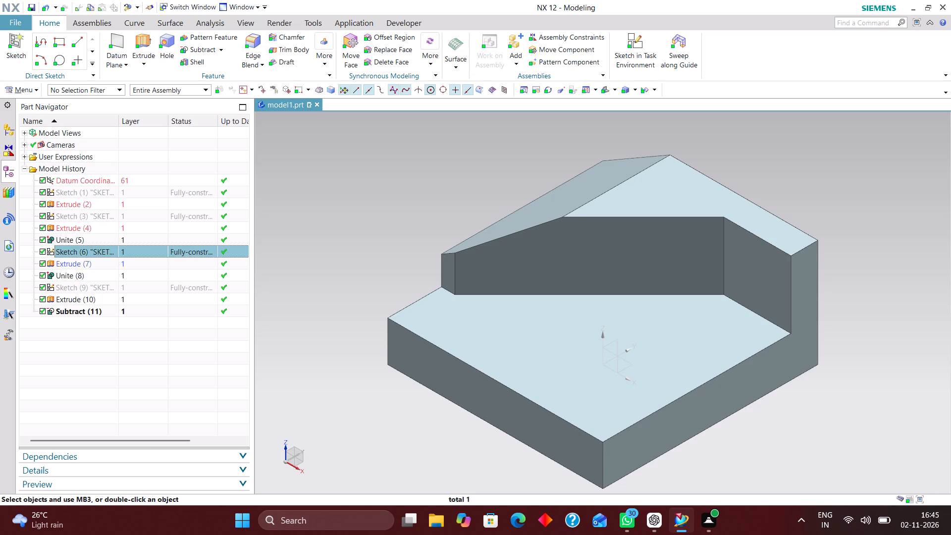
pyautogui.rightClick(142, 246)
pyautogui.click(121, 250)
pyautogui.rightClick(145, 255)
pyautogui.click(217, 66)
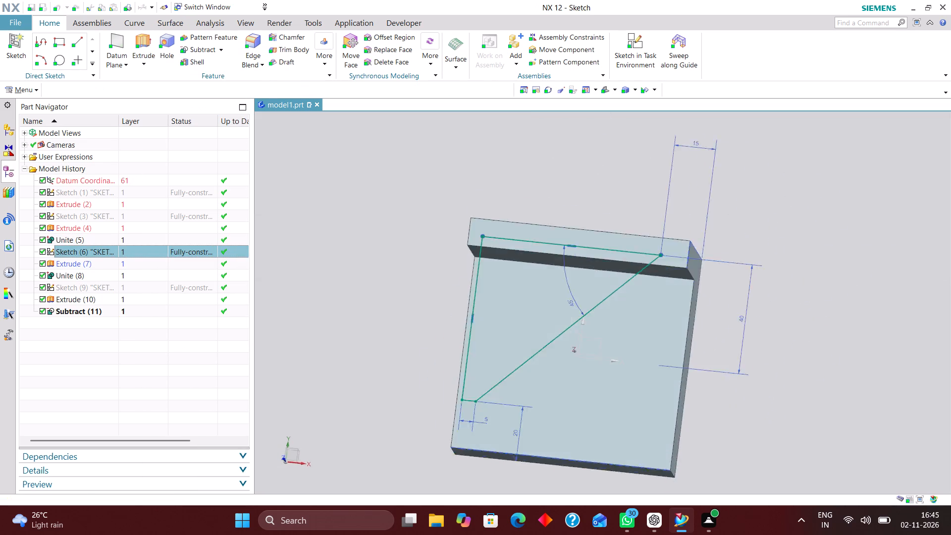
# Hide the bracket body so that only the 45° profile sketch is displayed.
pyautogui.scroll(2, 614, 323)
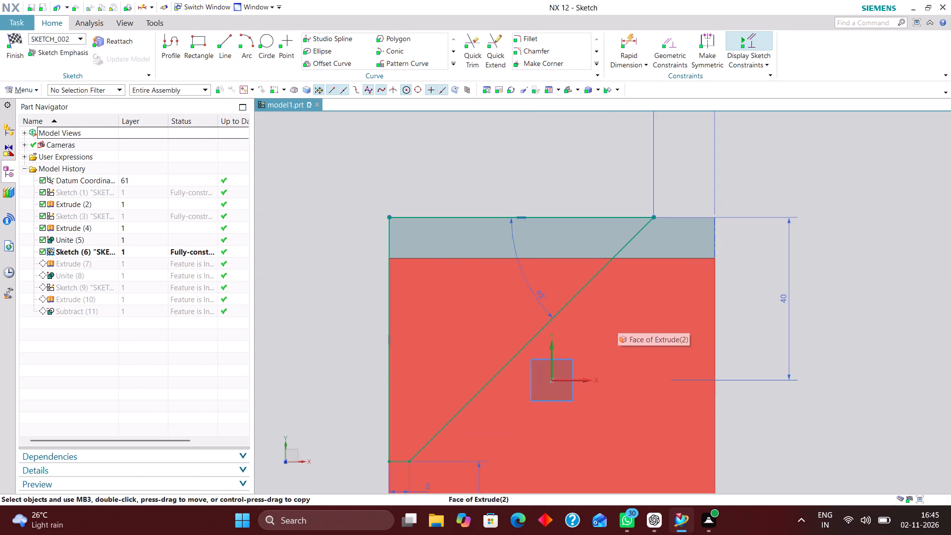
pyautogui.scroll(-2, 528, 198)
pyautogui.scroll(2, 557, 260)
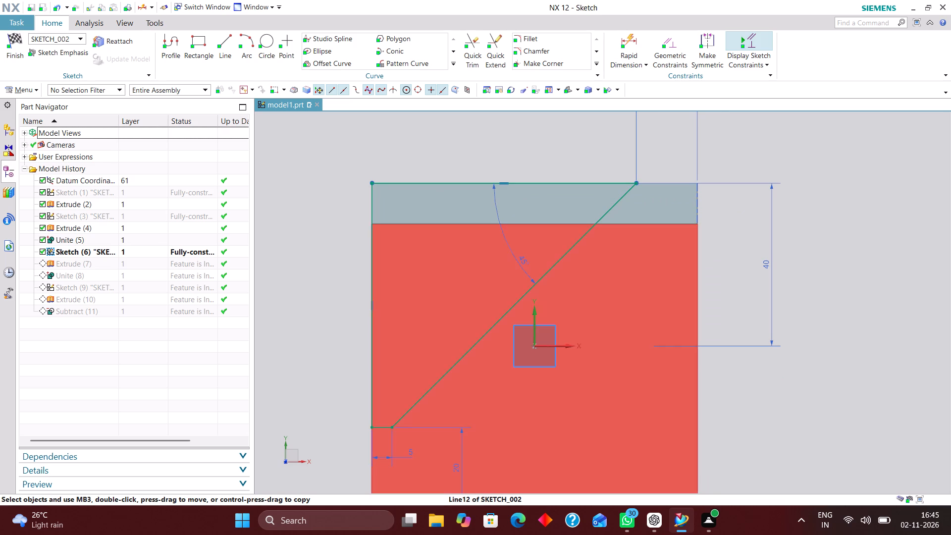
pyautogui.moveTo(601, 251); pyautogui.dragTo(603, 317, button='right')
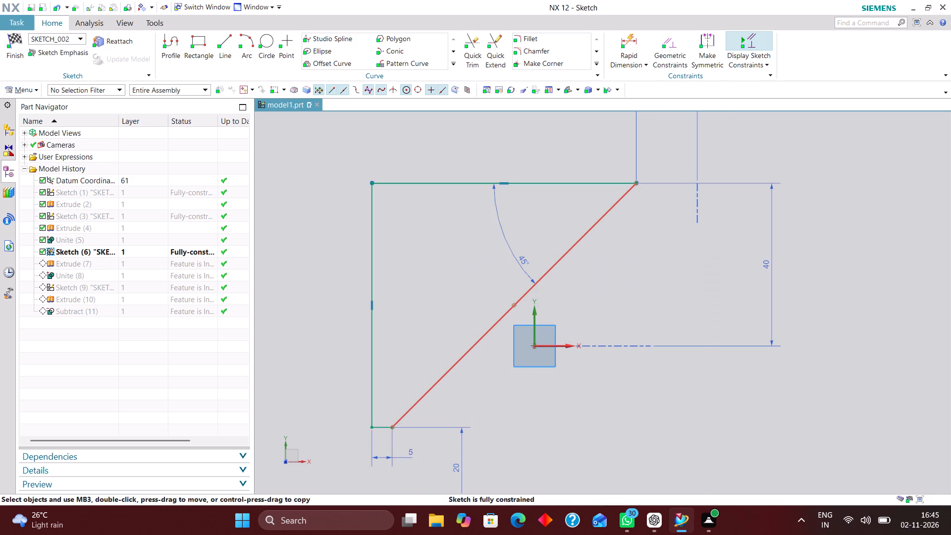
# Delete the 45° diagonal line and the upper horizontal line from the profile sketch.
pyautogui.moveTo(575, 245); pyautogui.dragTo(547, 236, button='right')
pyautogui.moveTo(600, 183); pyautogui.dragTo(548, 174, button='right')
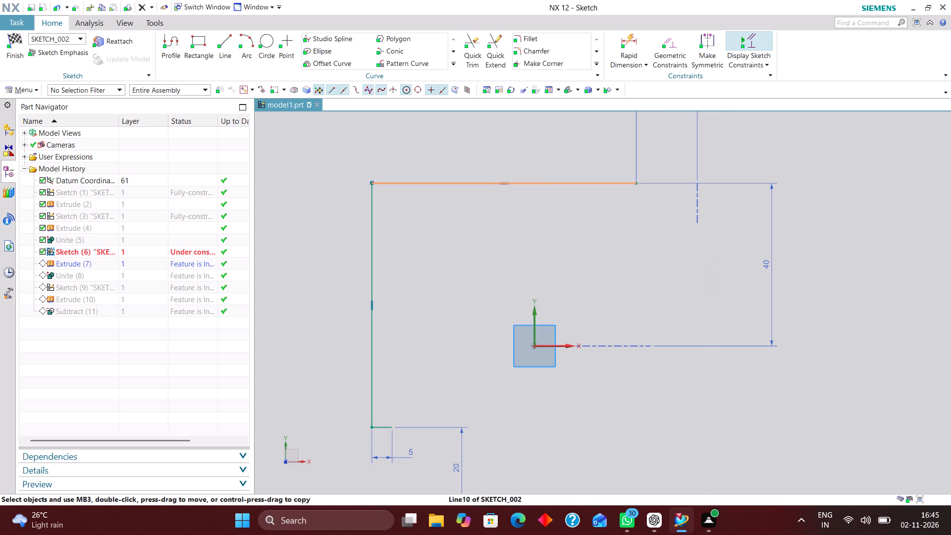
pyautogui.moveTo(548, 174); pyautogui.dragTo(496, 164, button='right')
# Draw a horizontal line about 64 mm long, starting from the upper end of the vertical line.
pyautogui.click(225, 48)
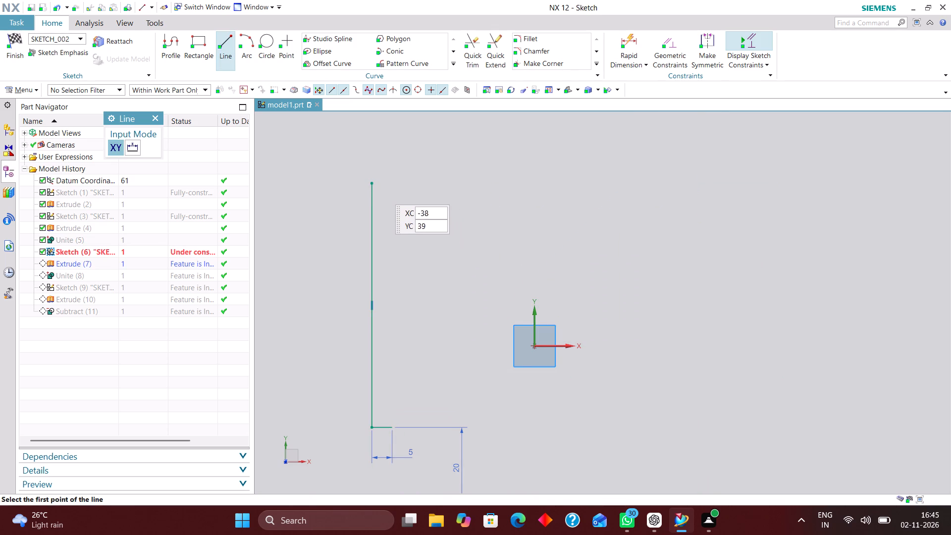
pyautogui.click(372, 181)
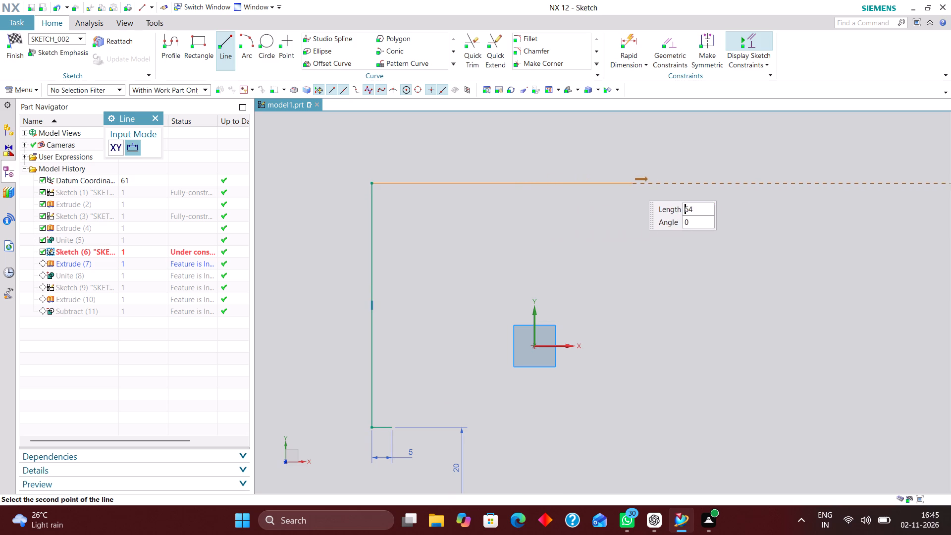
pyautogui.click(634, 184)
# Dimension the new horizontal line 30 mm from the sketch X axis.
pyautogui.click(632, 39)
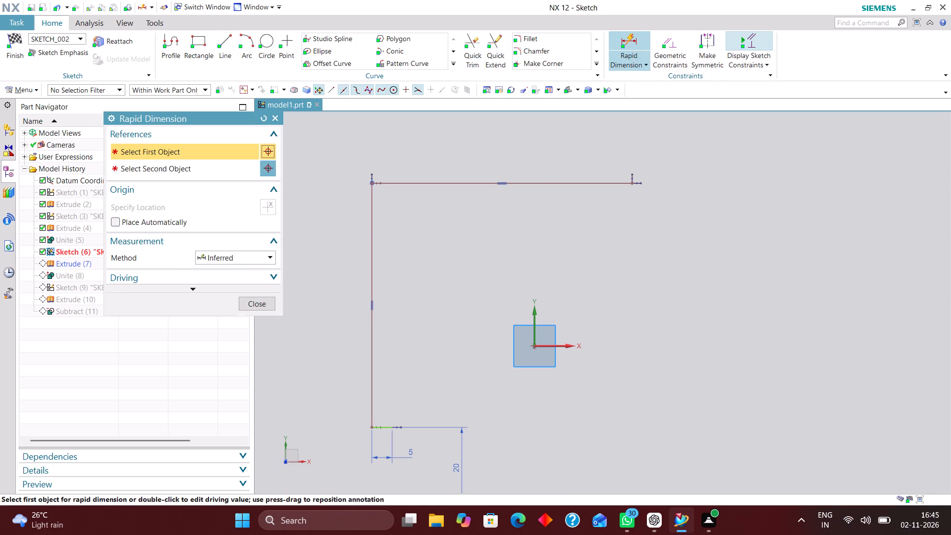
pyautogui.click(552, 345)
pyautogui.click(577, 183)
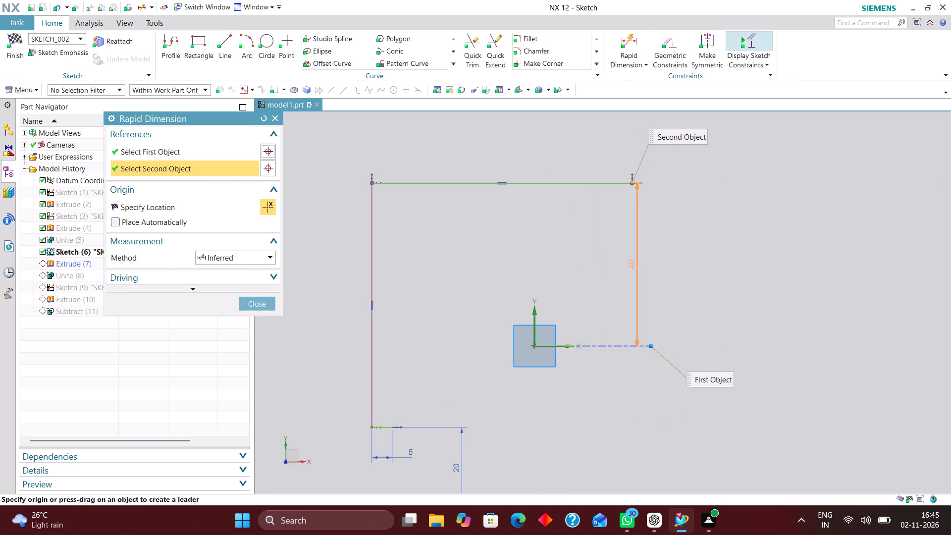
pyautogui.click(688, 261)
pyautogui.write('30')
pyautogui.press('Return')
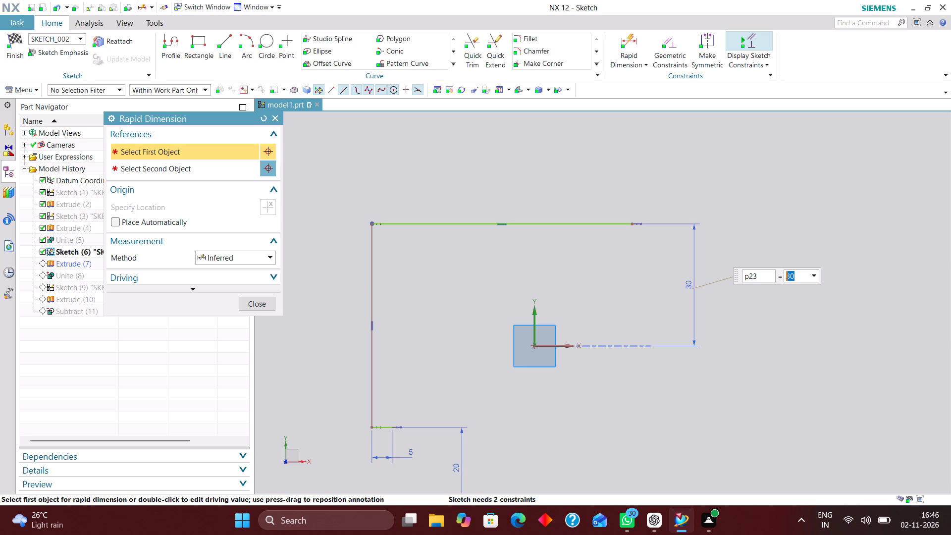
# Show the bracket body again through its history features, using Extrude (4).
pyautogui.rightClick(82, 274)
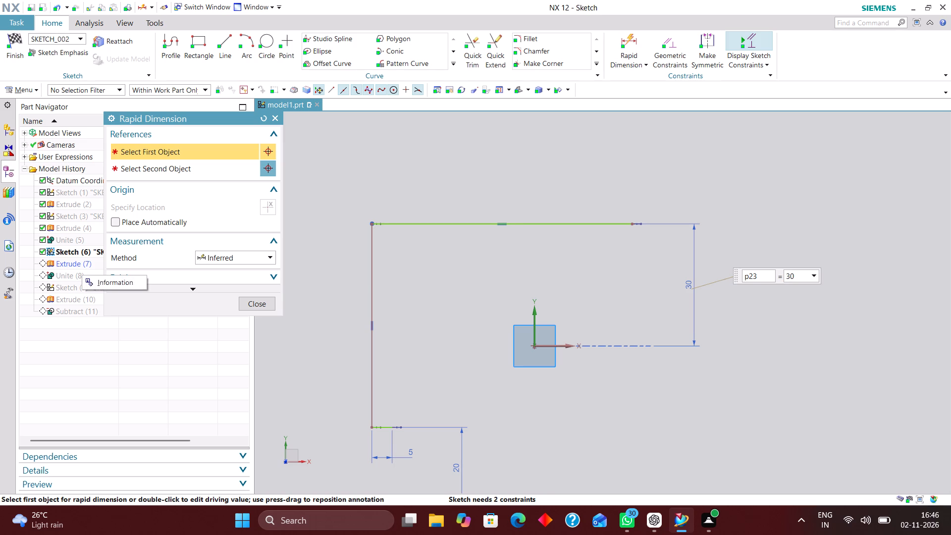
pyautogui.rightClick(67, 236)
pyautogui.click(83, 244)
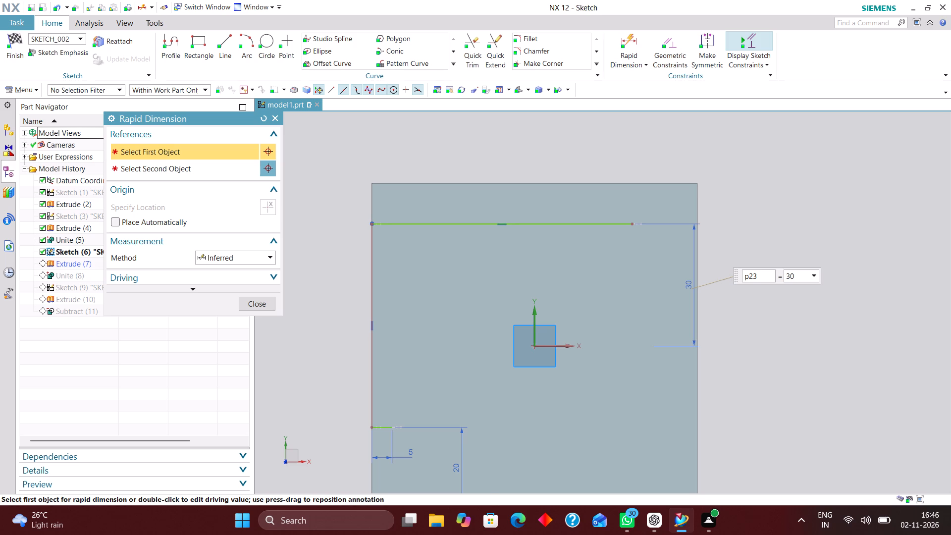
pyautogui.click(624, 41)
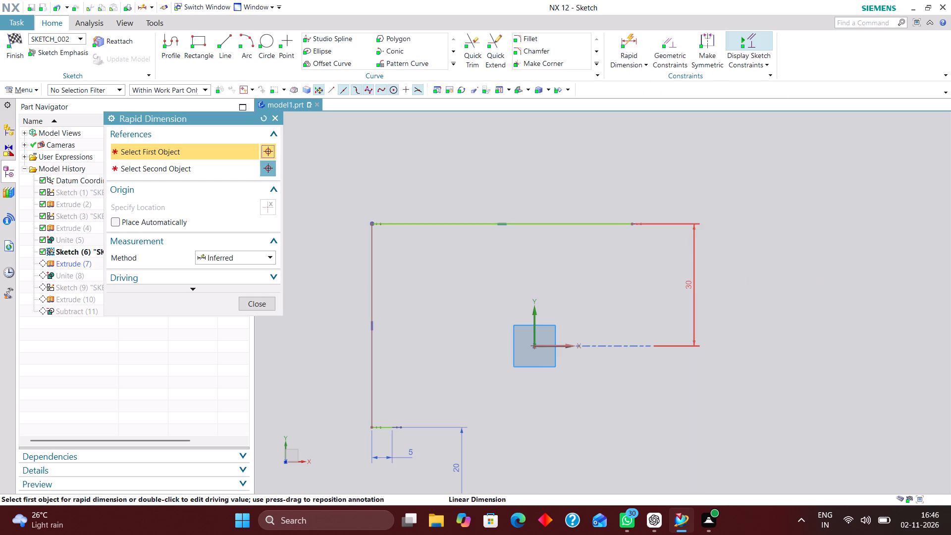
pyautogui.rightClick(85, 240)
pyautogui.click(99, 243)
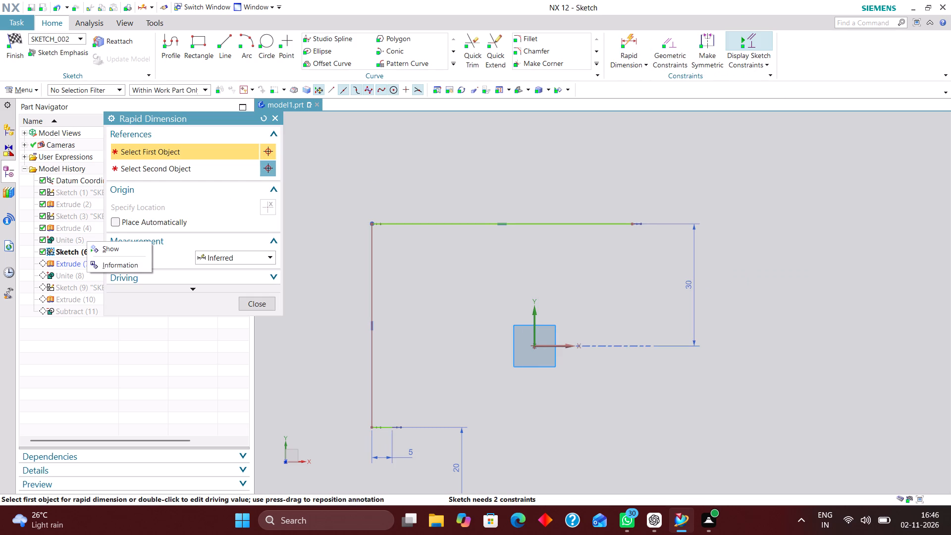
pyautogui.click(72, 232)
pyautogui.rightClick(74, 232)
pyautogui.click(96, 236)
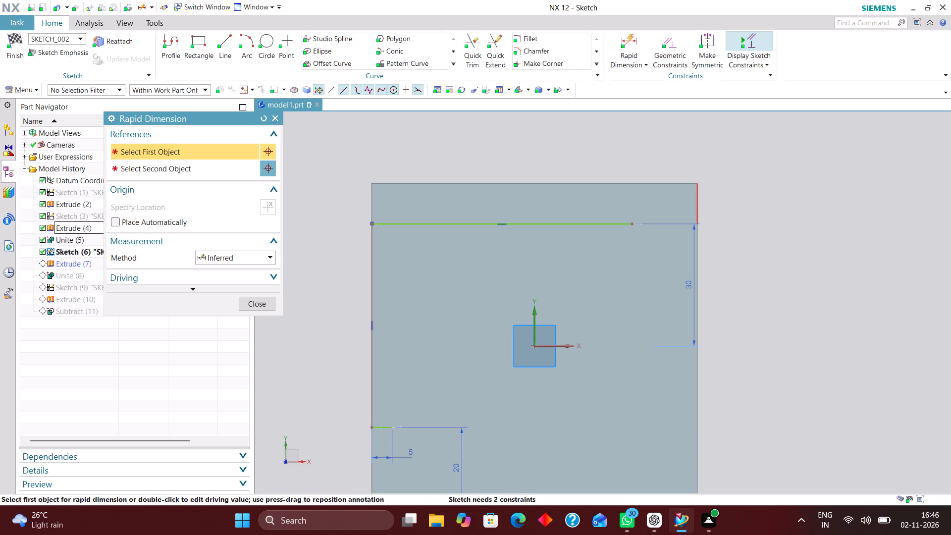
# Dimension the free end of the upper horizontal line 15 mm from the adjacent vertical edge of the body.
pyautogui.click(696, 212)
pyautogui.click(631, 223)
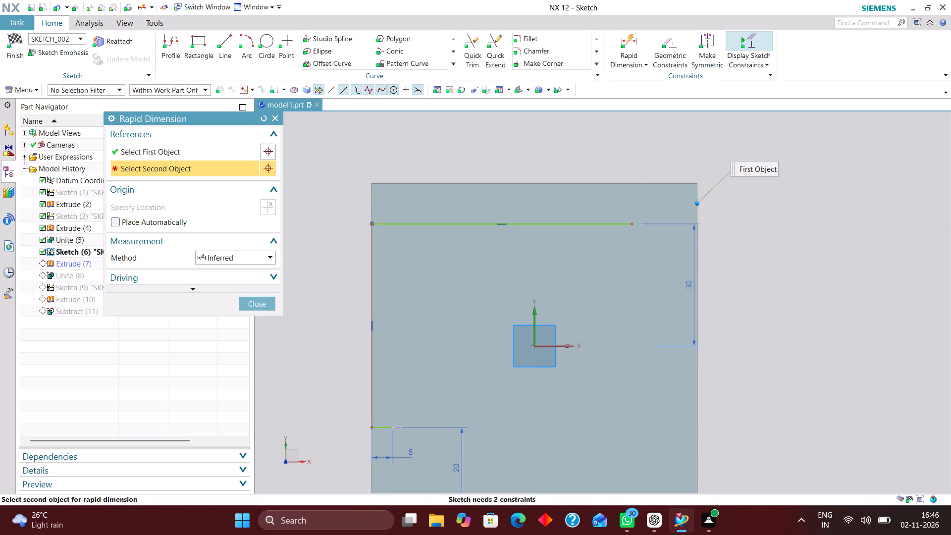
pyautogui.click(668, 144)
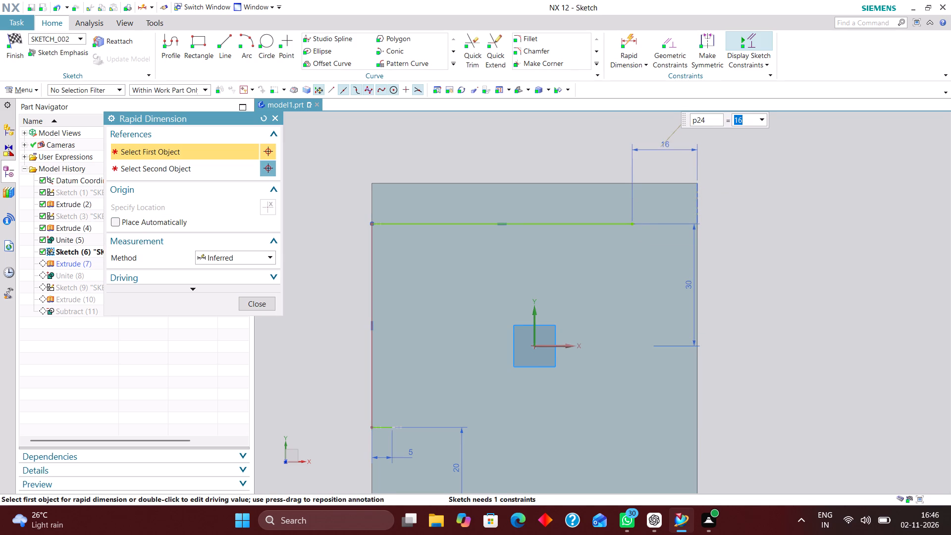
pyautogui.write('15')
pyautogui.press('Return')
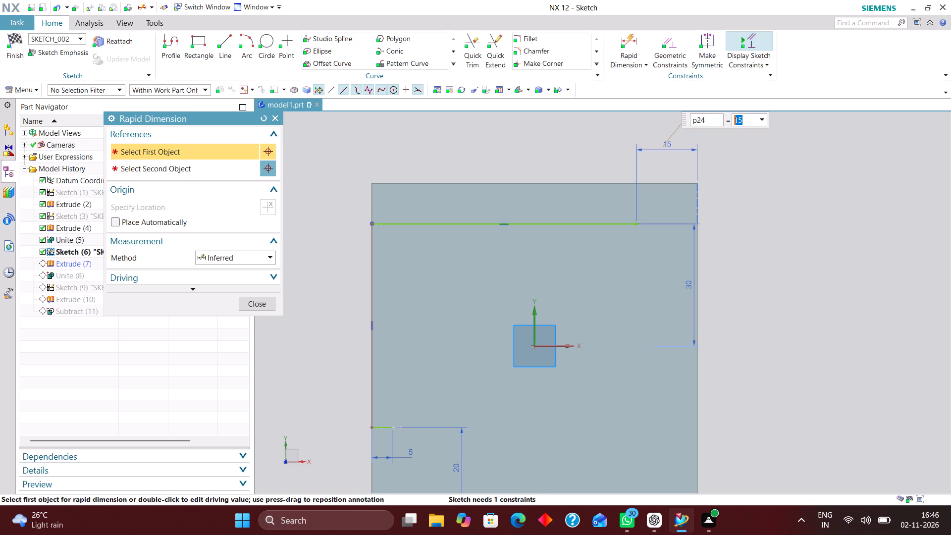
pyautogui.click(251, 303)
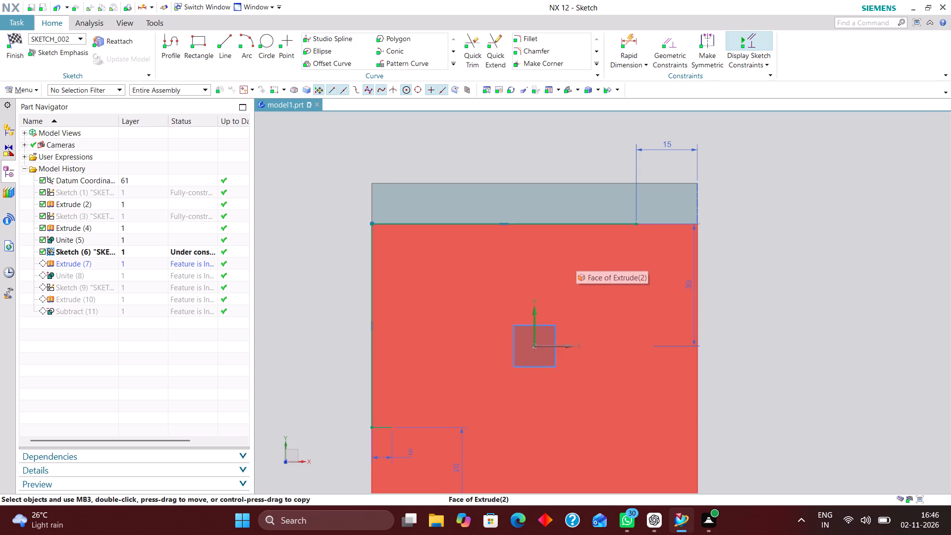
pyautogui.click(224, 39)
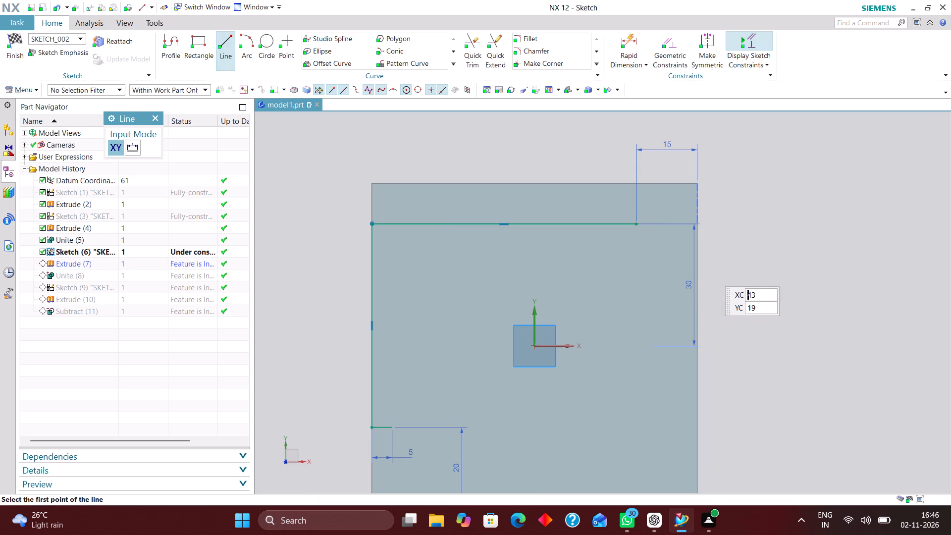
pyautogui.click(158, 119)
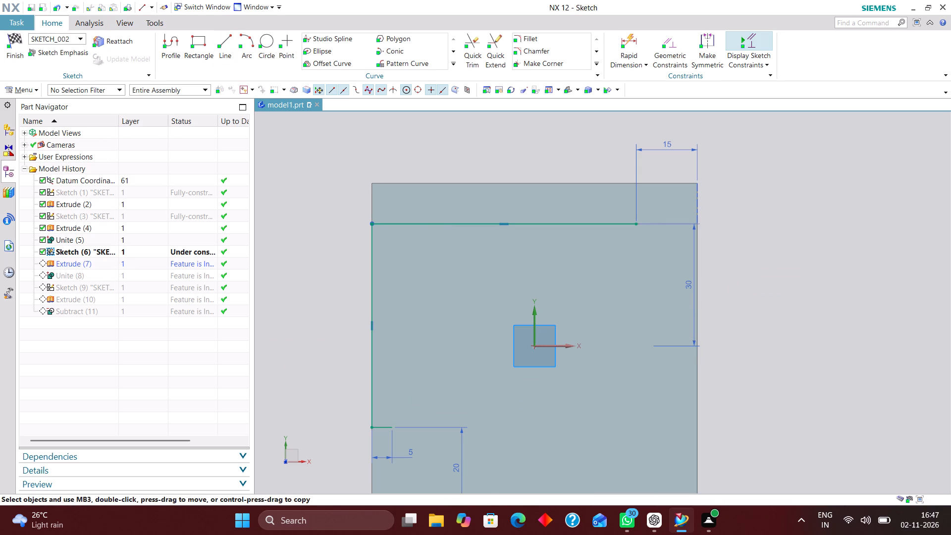
# Delete the 5 mm dimension from the short lower horizontal line.
pyautogui.scroll(-2, 439, 360)
pyautogui.scroll(5, 426, 409)
pyautogui.moveTo(408, 437); pyautogui.dragTo(413, 435)
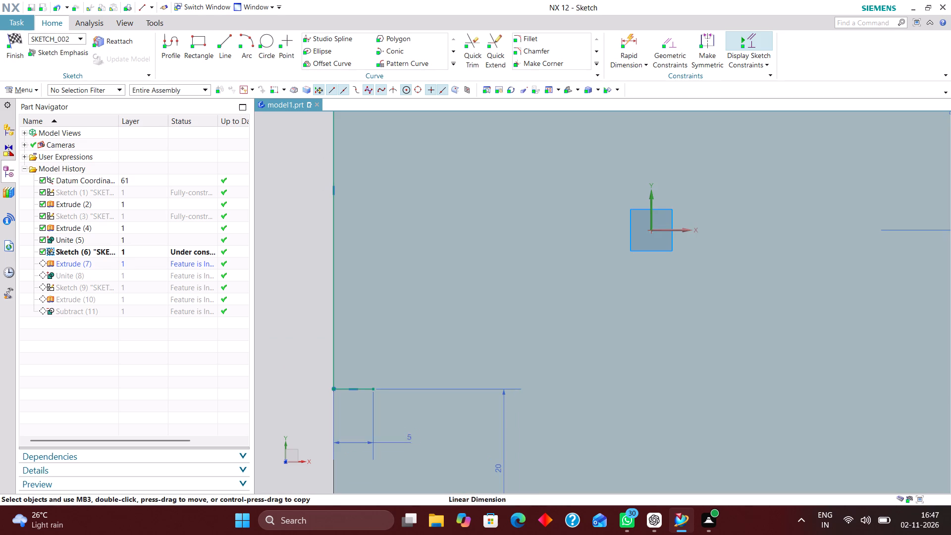
pyautogui.moveTo(413, 435); pyautogui.dragTo(436, 431)
pyautogui.click(439, 433)
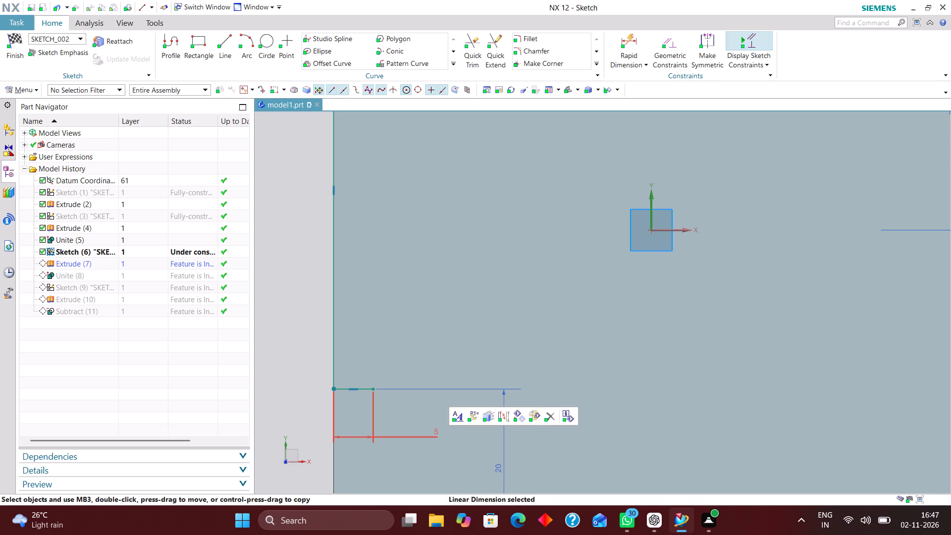
pyautogui.moveTo(439, 431); pyautogui.dragTo(402, 431)
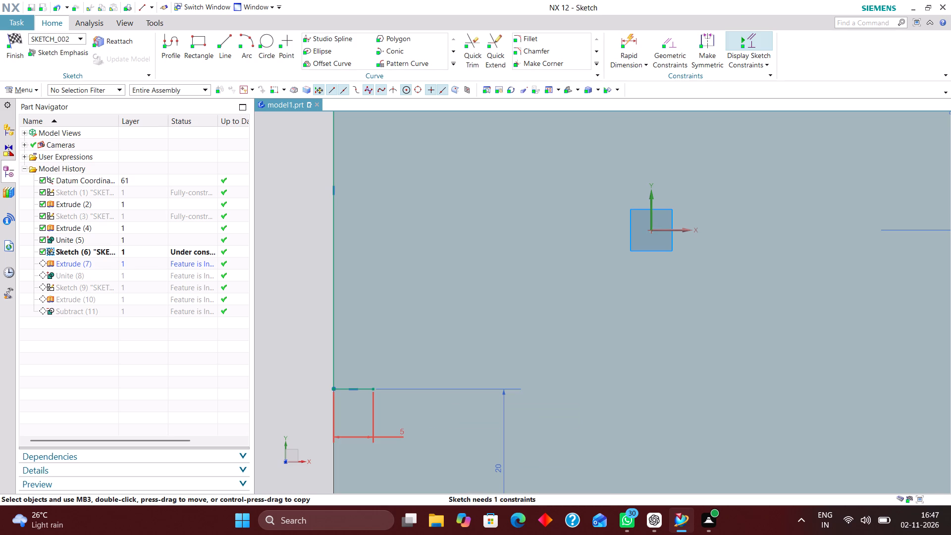
pyautogui.moveTo(400, 430); pyautogui.dragTo(379, 434, button='right')
# Dimension the lower horizontal line's length and set it to 25 mm.
pyautogui.click(631, 39)
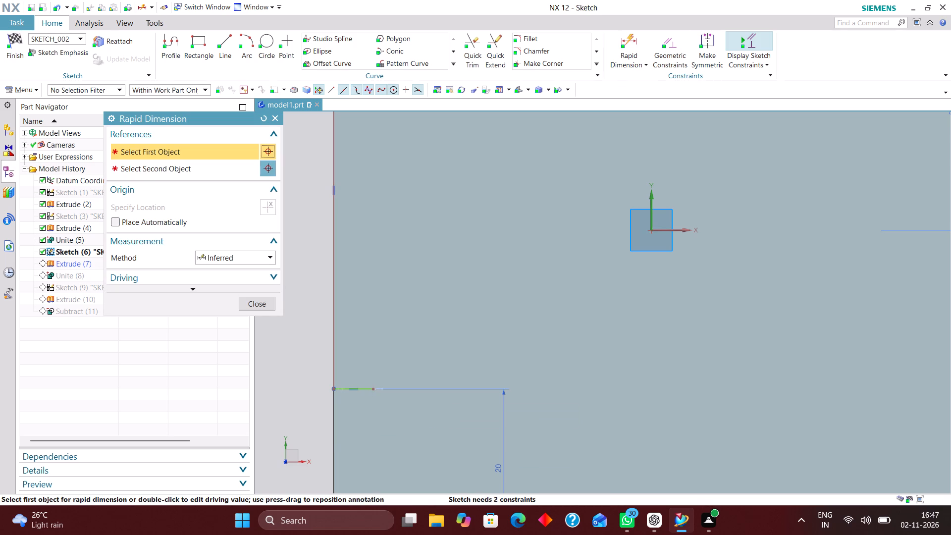
pyautogui.click(363, 388)
pyautogui.click(400, 430)
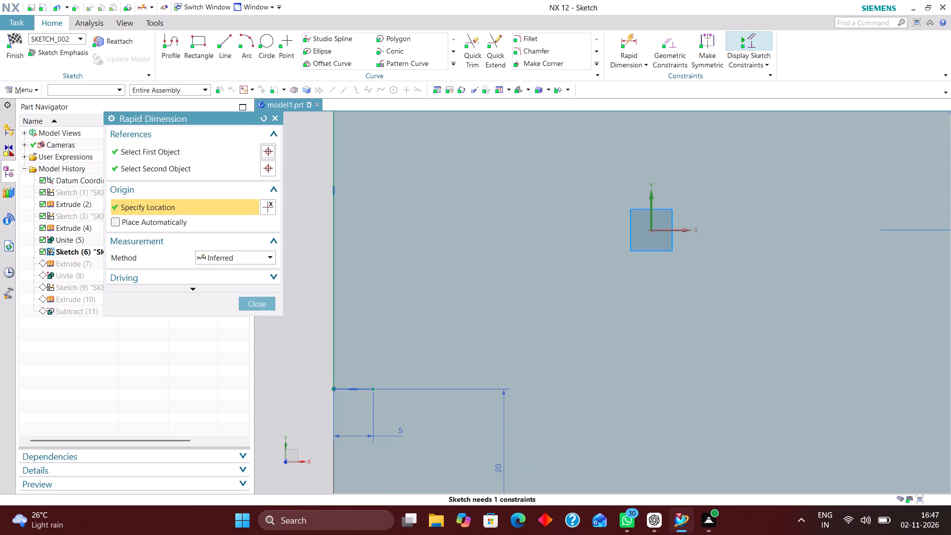
pyautogui.write('25')
pyautogui.press('Return')
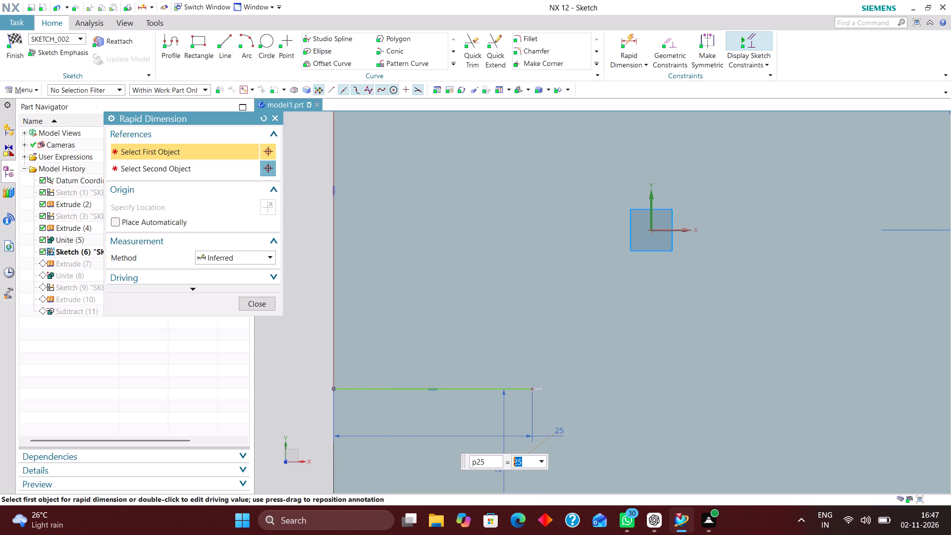
# Draw a sloped line joining the free end of the lower horizontal line to the free end of the upper one.
pyautogui.click(255, 305)
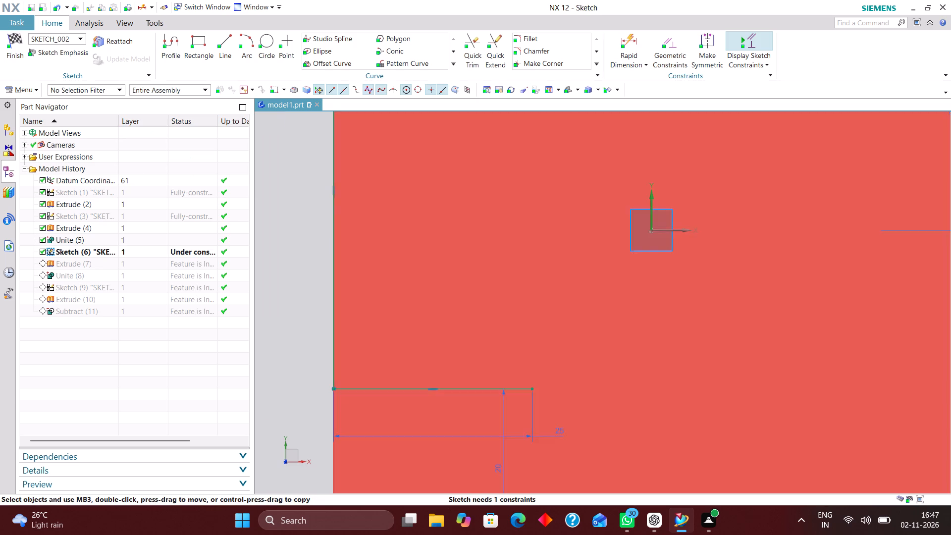
pyautogui.scroll(-3, 412, 359)
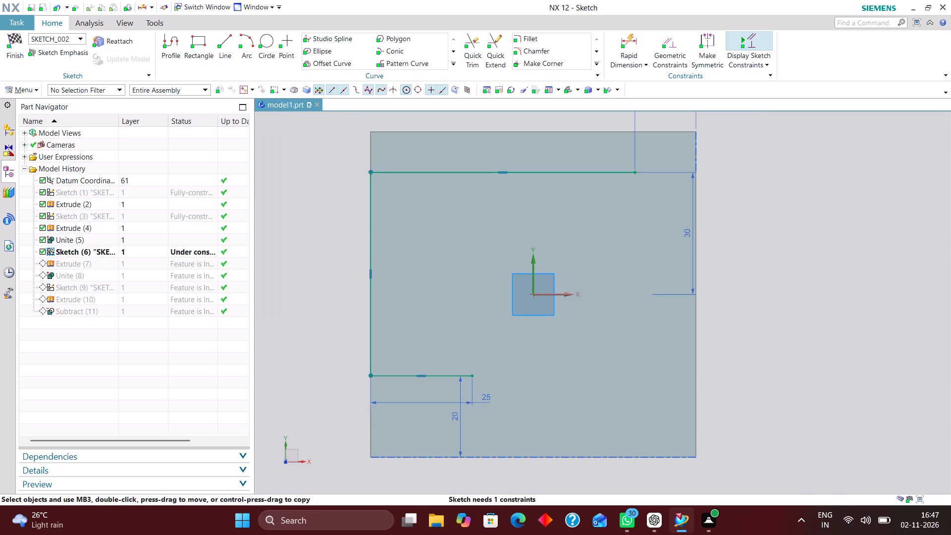
pyautogui.click(222, 42)
pyautogui.click(475, 374)
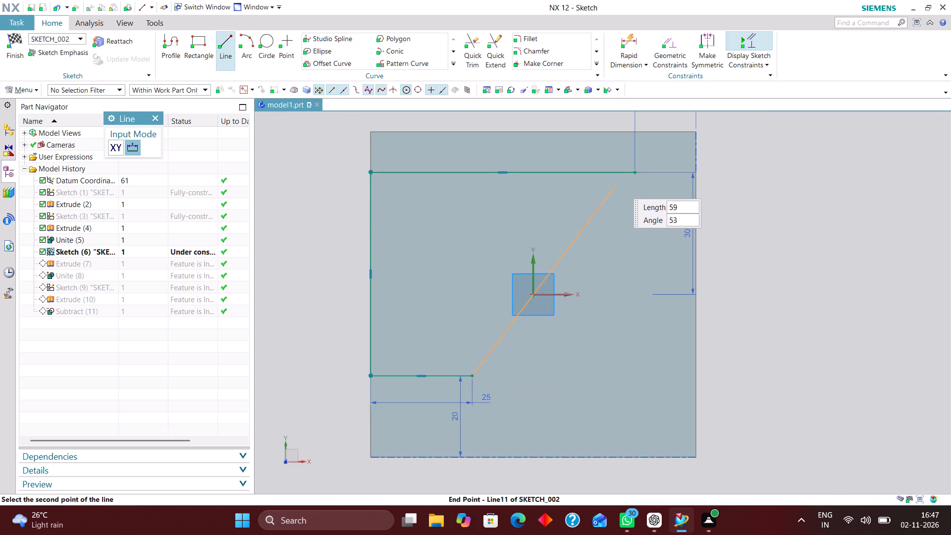
pyautogui.click(635, 174)
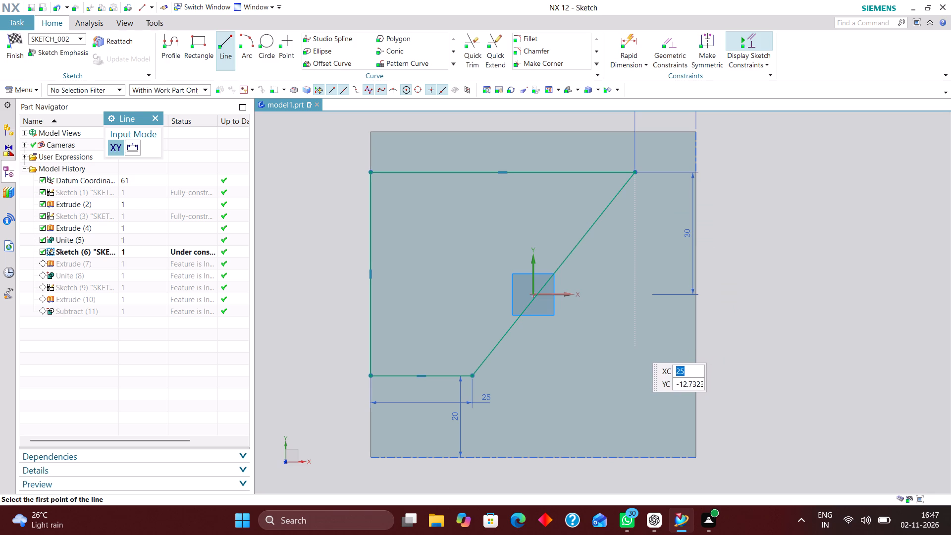
# Add a 45° angular dimension between the upper horizontal line and the sloped line.
pyautogui.click(629, 38)
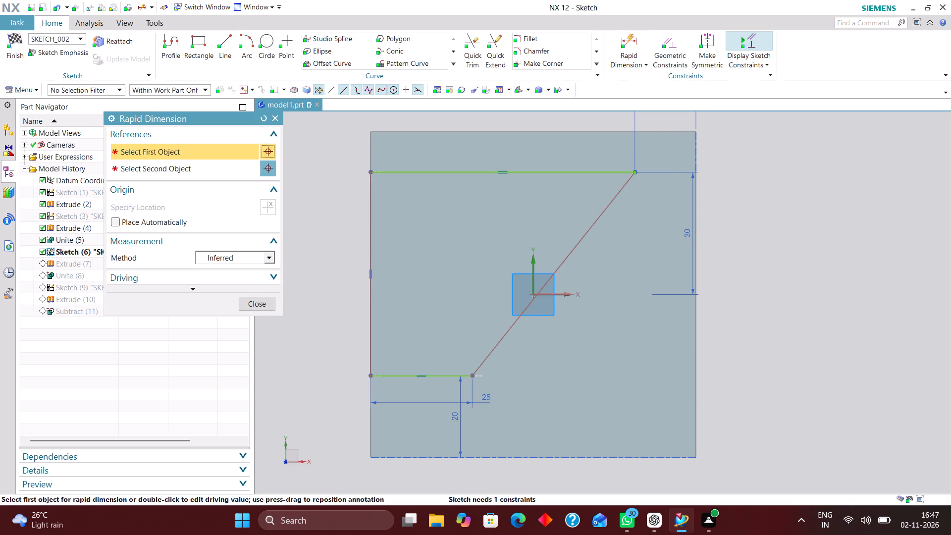
pyautogui.click(257, 258)
pyautogui.click(237, 336)
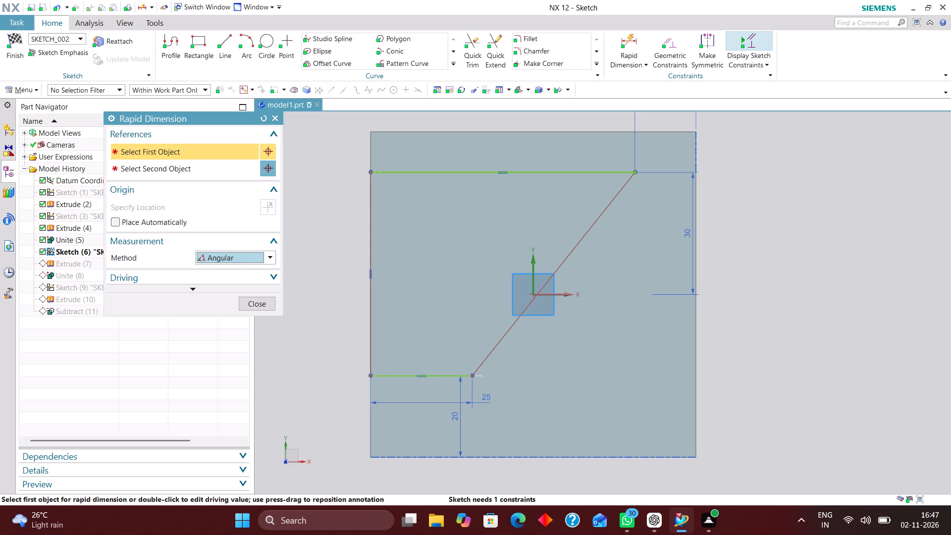
pyautogui.click(549, 171)
pyautogui.click(585, 234)
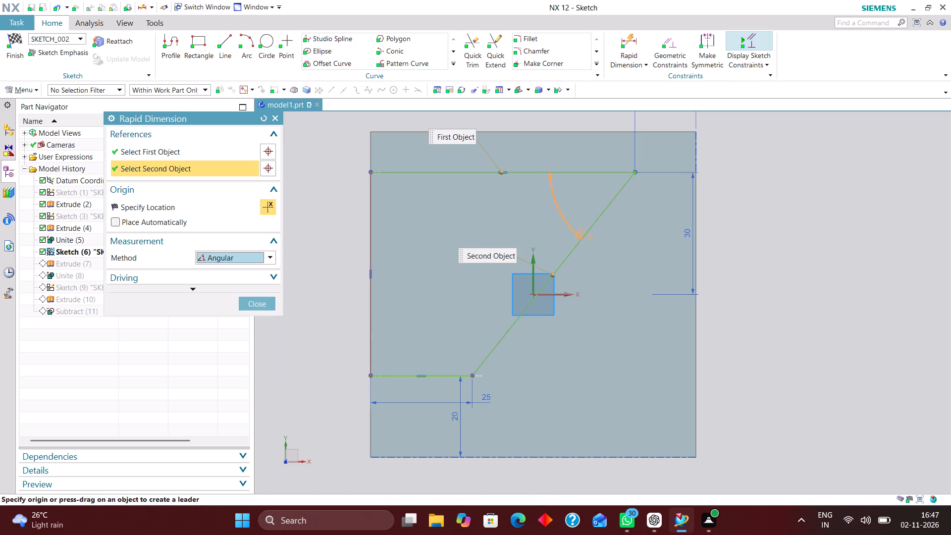
pyautogui.click(533, 225)
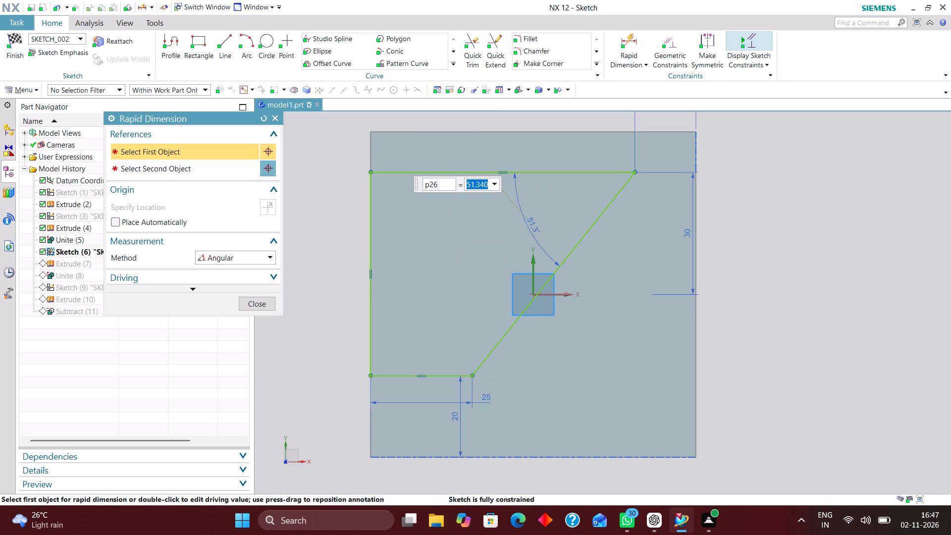
pyautogui.write('45')
pyautogui.press('Return')
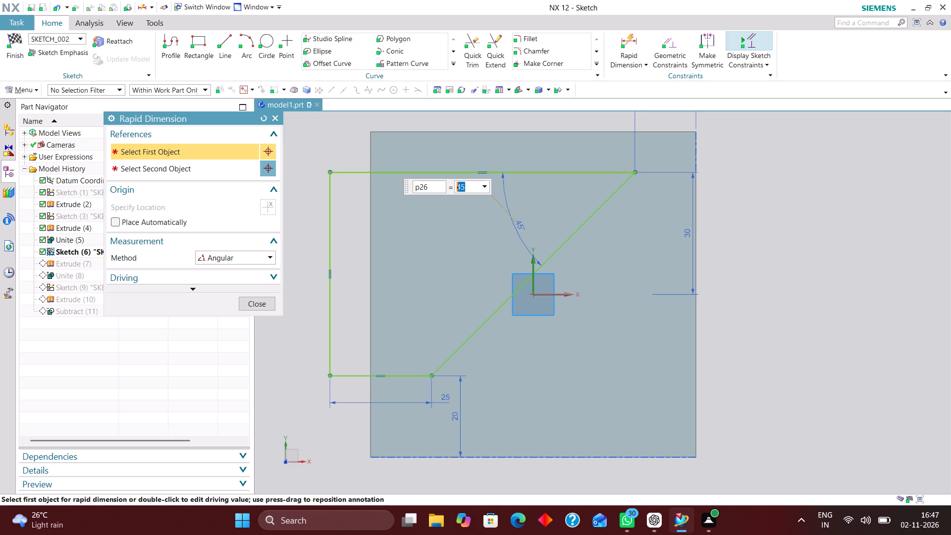
pyautogui.click(260, 301)
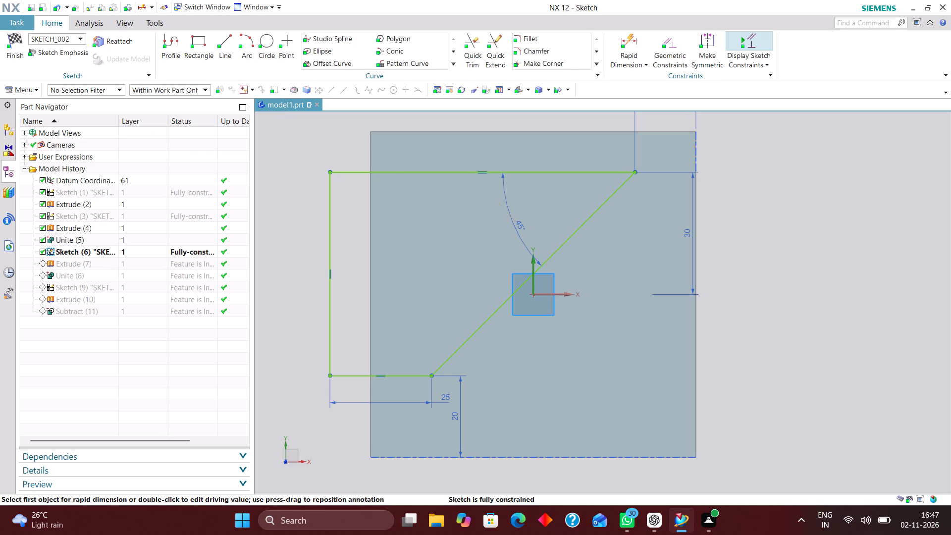
# Try to move the profile's outer vertical line inward, and reposition the 25 mm dimension beneath the lower horizontal line.
pyautogui.moveTo(326, 275); pyautogui.dragTo(348, 278)
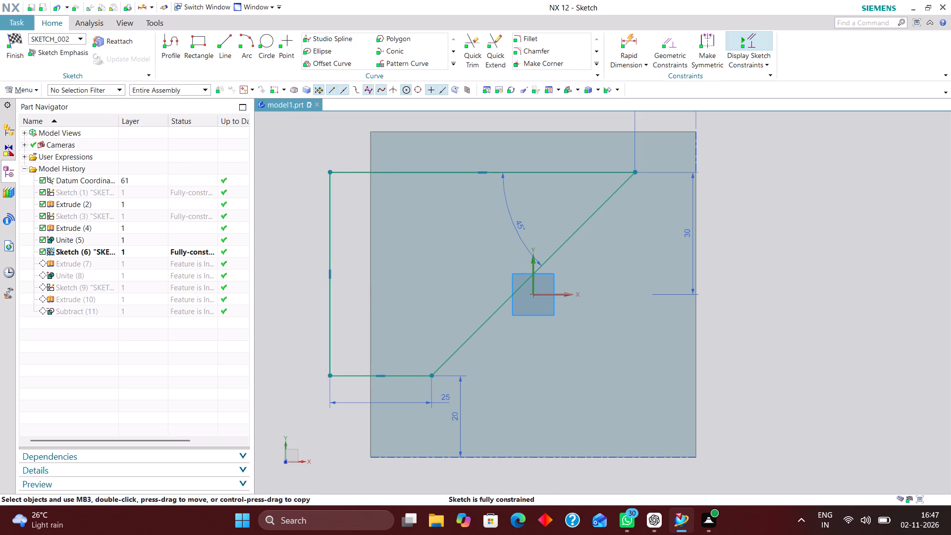
pyautogui.moveTo(443, 396); pyautogui.dragTo(369, 400)
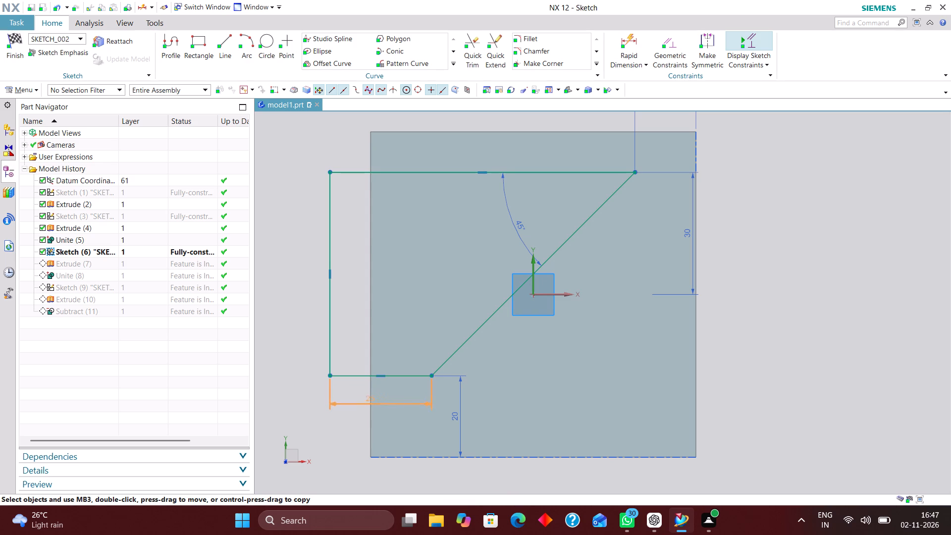
pyautogui.moveTo(369, 400); pyautogui.dragTo(356, 396)
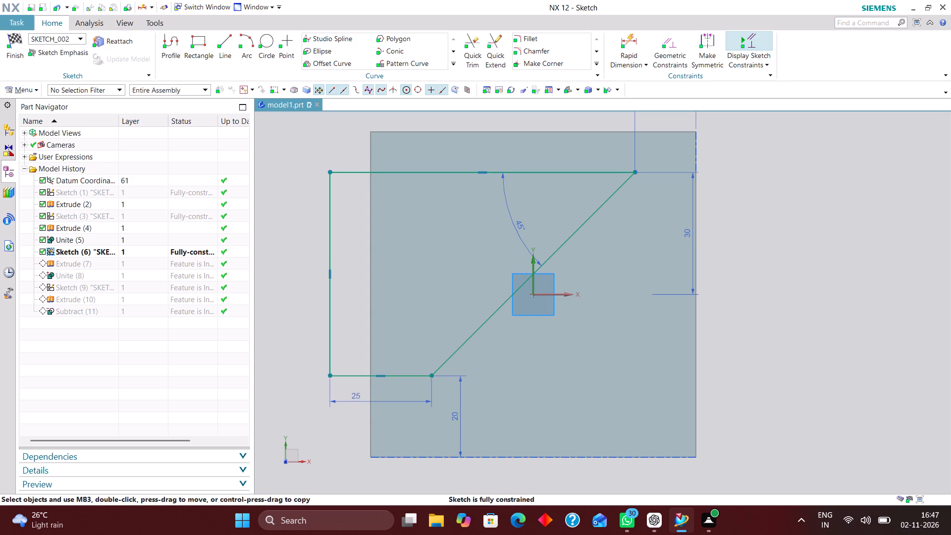
# Draw a vertical line along the body's edge at XC -40, extending past both horizontal profile lines.
pyautogui.click(230, 35)
pyautogui.click(365, 149)
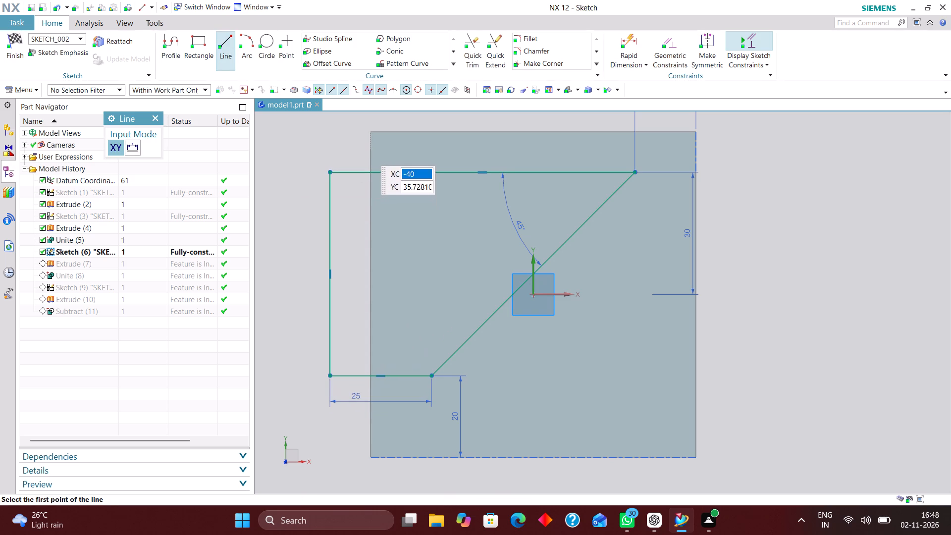
pyautogui.click(365, 401)
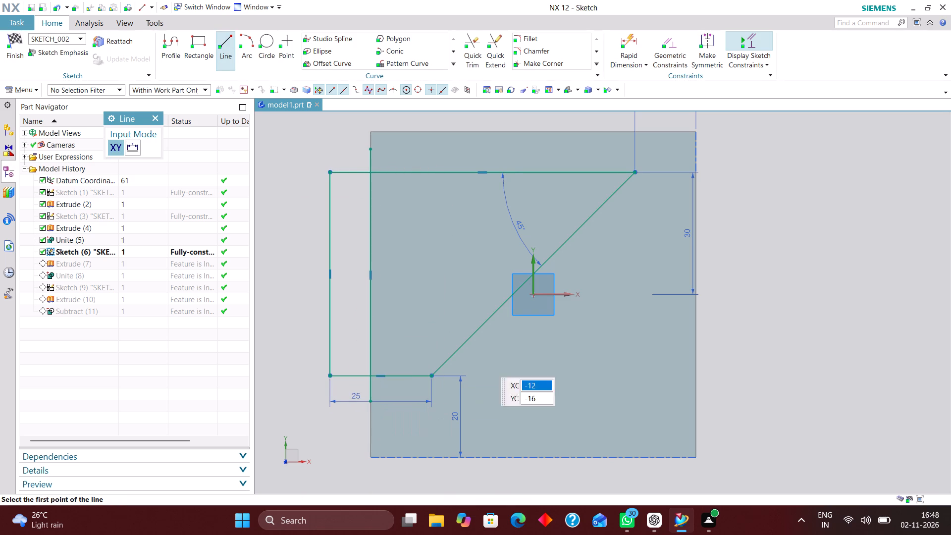
# Quick Trim the profile portions outside the body's edge and the new vertical line's overhanging ends, leaving a closed profile.
pyautogui.click(467, 52)
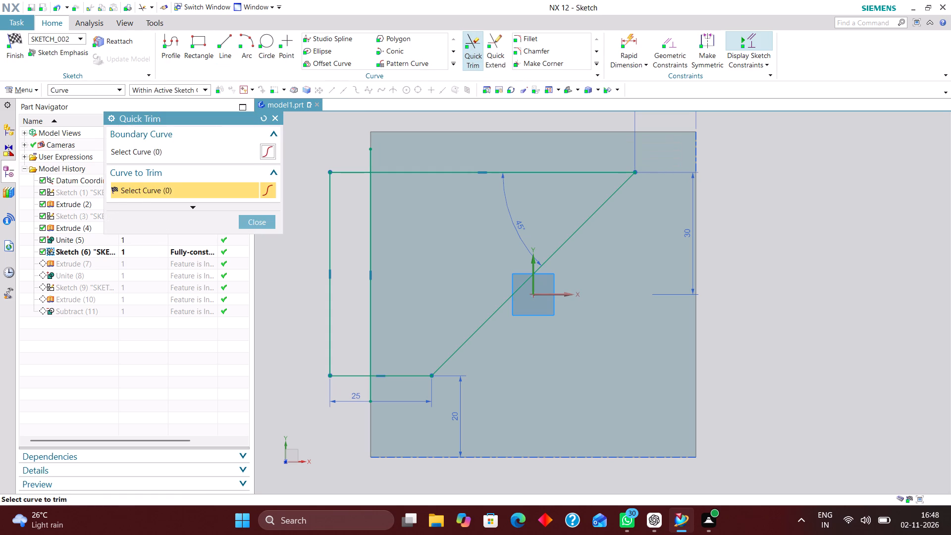
pyautogui.click(355, 171)
pyautogui.click(371, 156)
pyautogui.click(329, 217)
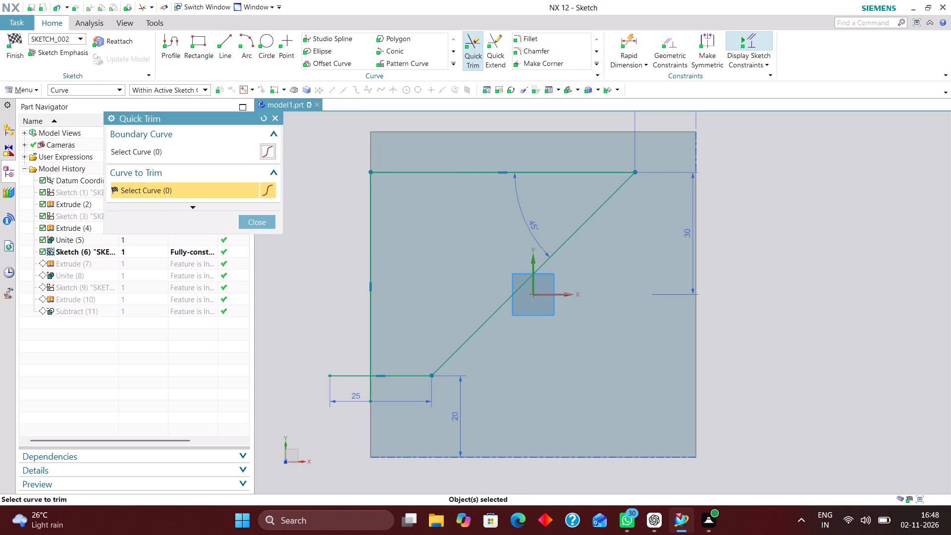
pyautogui.click(350, 373)
pyautogui.click(371, 389)
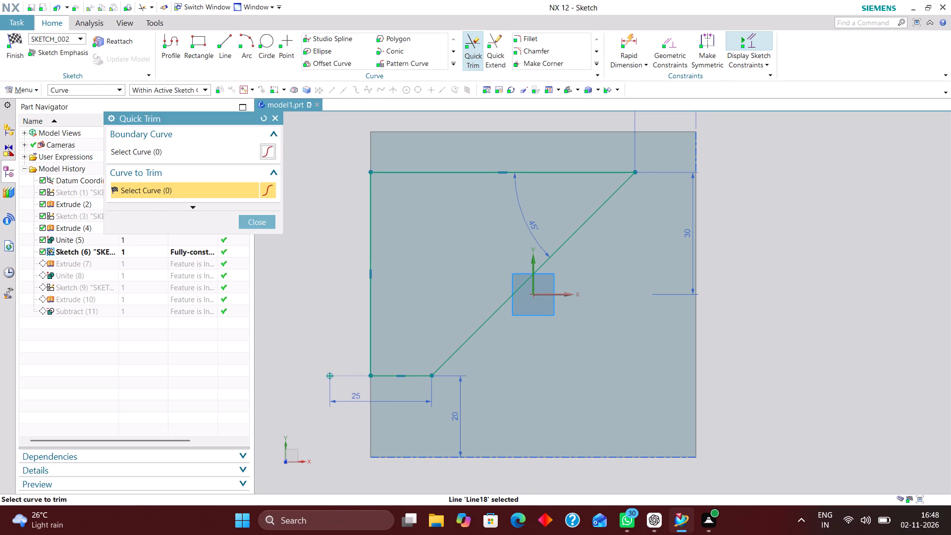
pyautogui.click(266, 223)
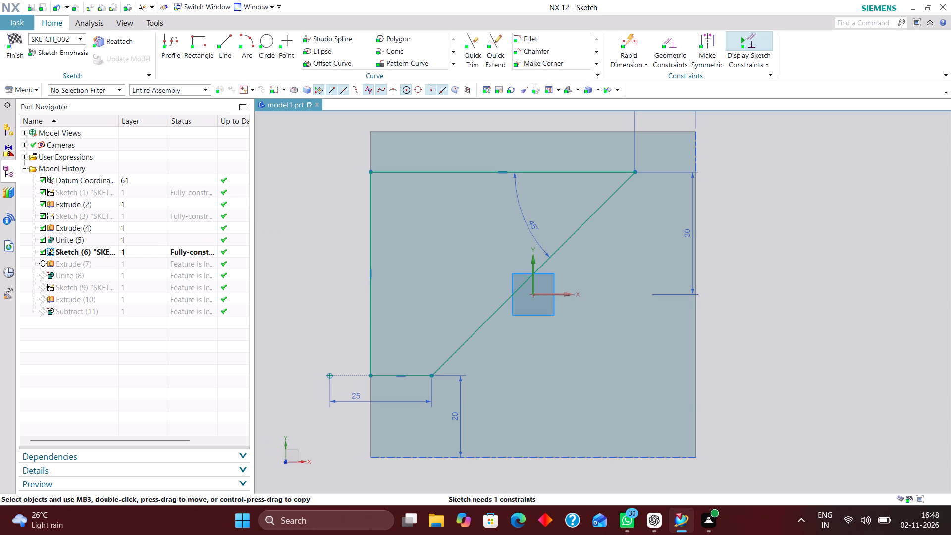
# Finish the reworked profile sketch and return to the updated bracket model.
pyautogui.click(10, 40)
pyautogui.click(543, 289)
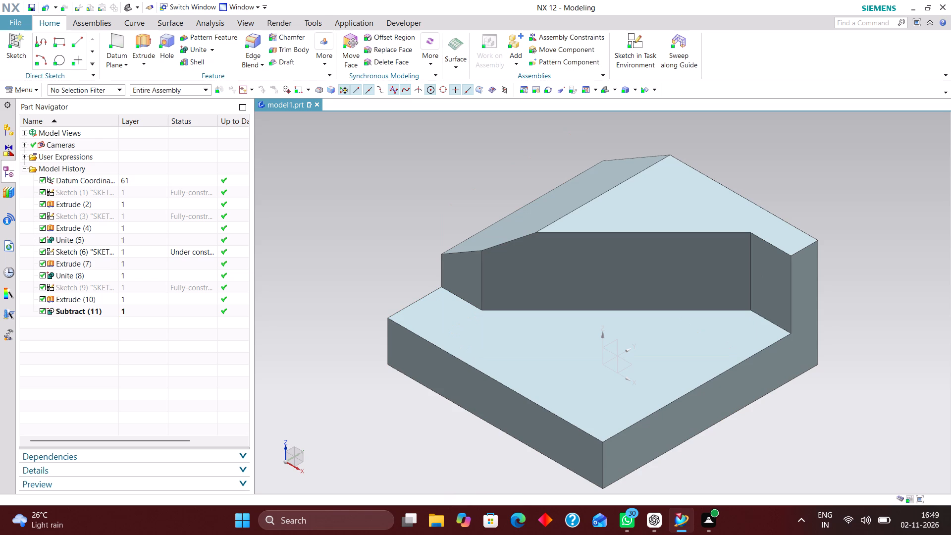
# Create a new sketch in the task environment on the datum YZ plane.
pyautogui.click(640, 38)
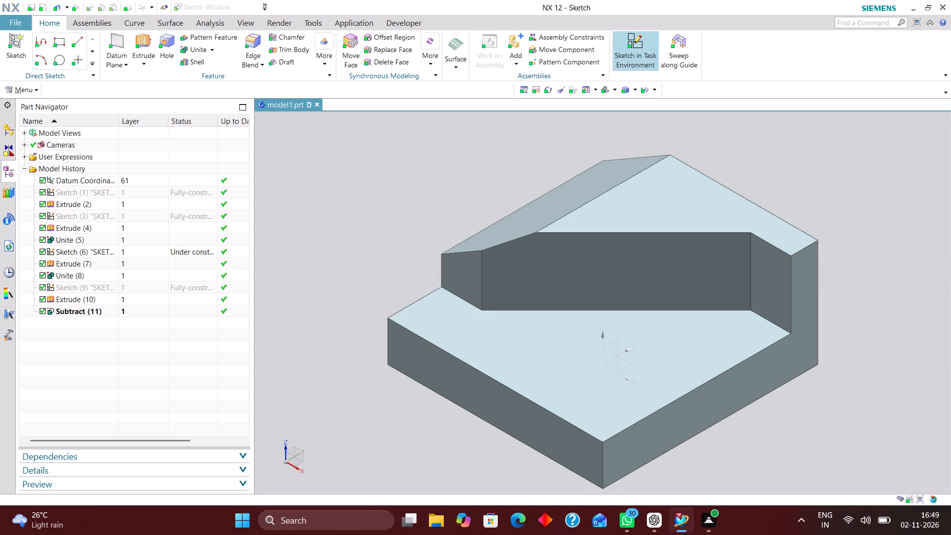
pyautogui.click(617, 341)
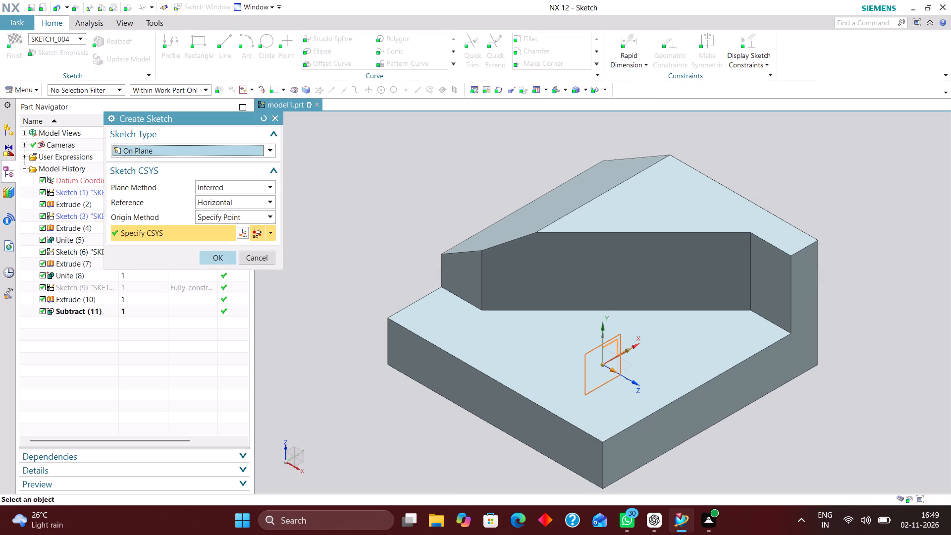
pyautogui.click(214, 257)
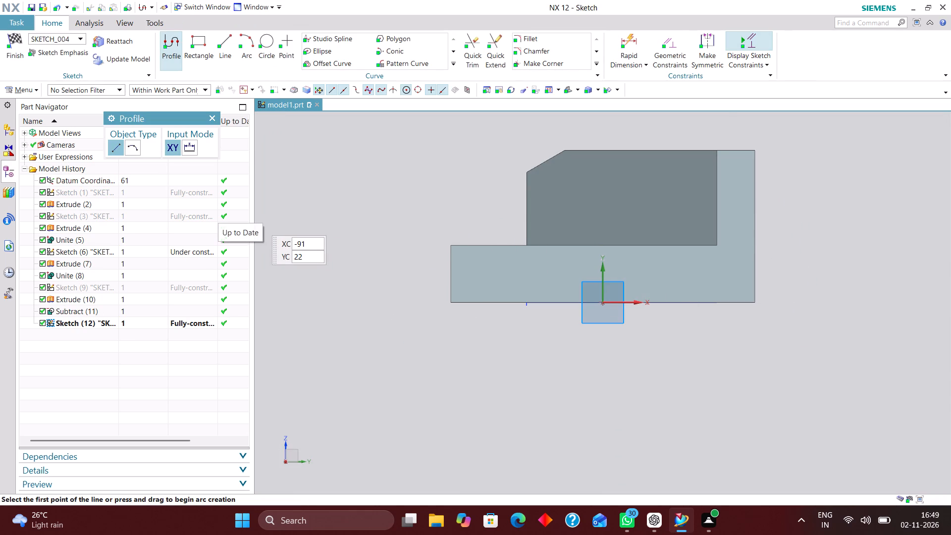
# Sketch a rectangle about 10 mm wide and 6 mm high just below the bracket's bottom edge, beside the origin.
pyautogui.click(197, 43)
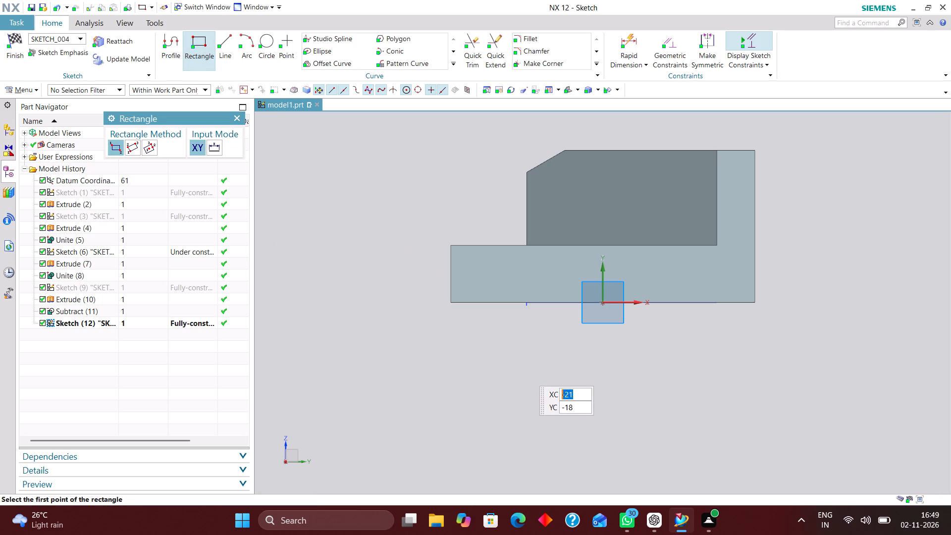
pyautogui.click(558, 319)
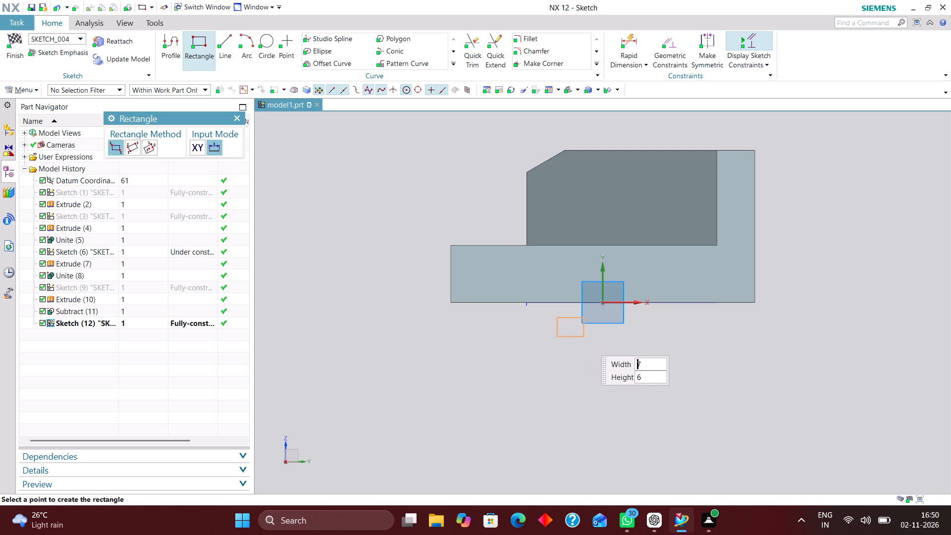
pyautogui.click(596, 339)
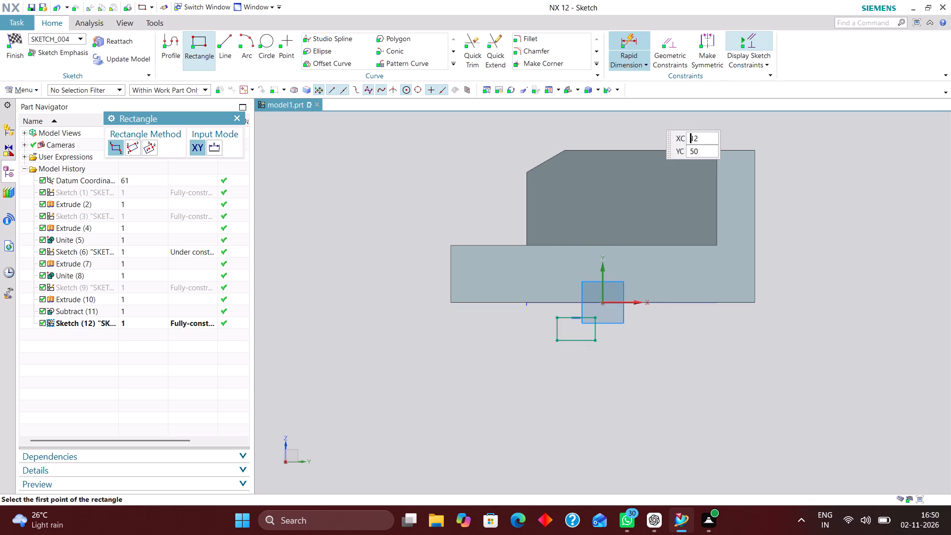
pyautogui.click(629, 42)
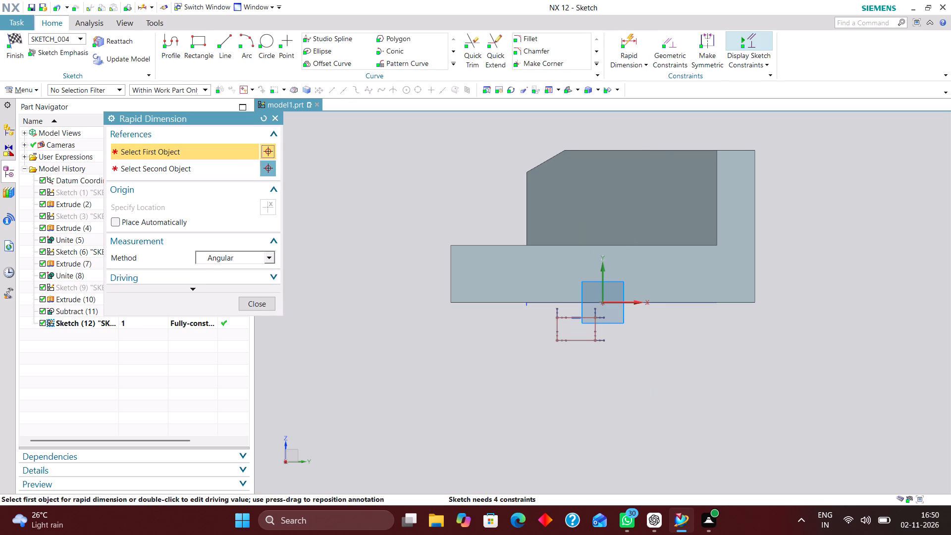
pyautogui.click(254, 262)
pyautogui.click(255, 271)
# Constrain the midpoint of the rectangle's vertical side nearest the origin onto the sketch's Y axis using Point on Curve.
pyautogui.scroll(2, 603, 333)
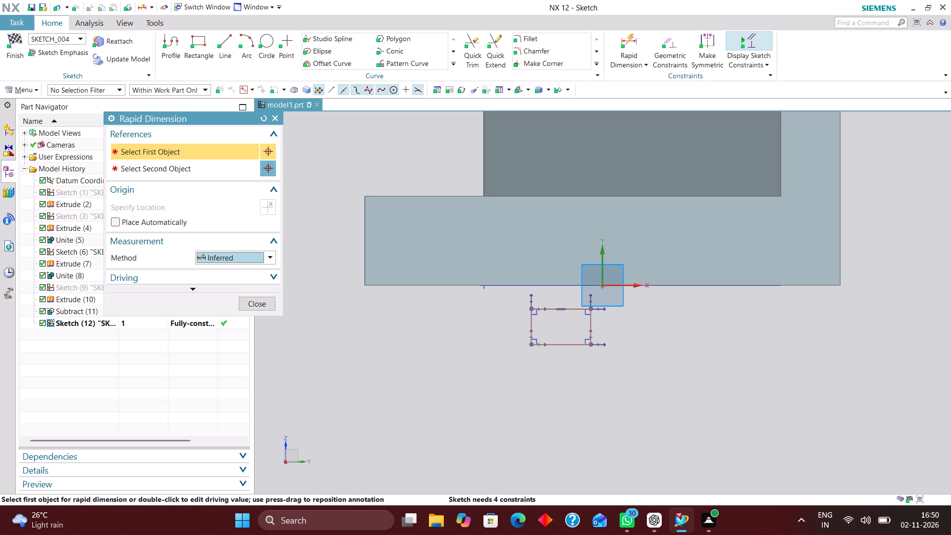
pyautogui.click(672, 34)
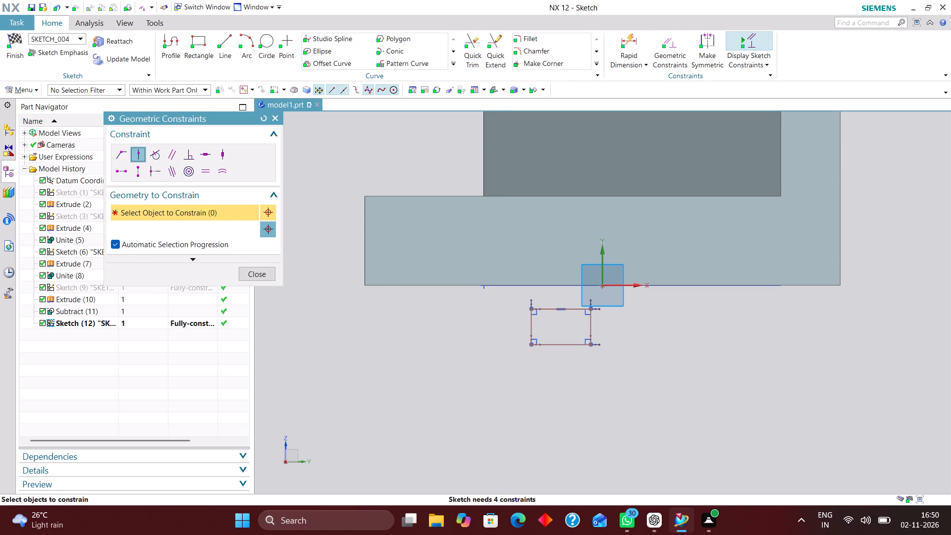
pyautogui.click(590, 326)
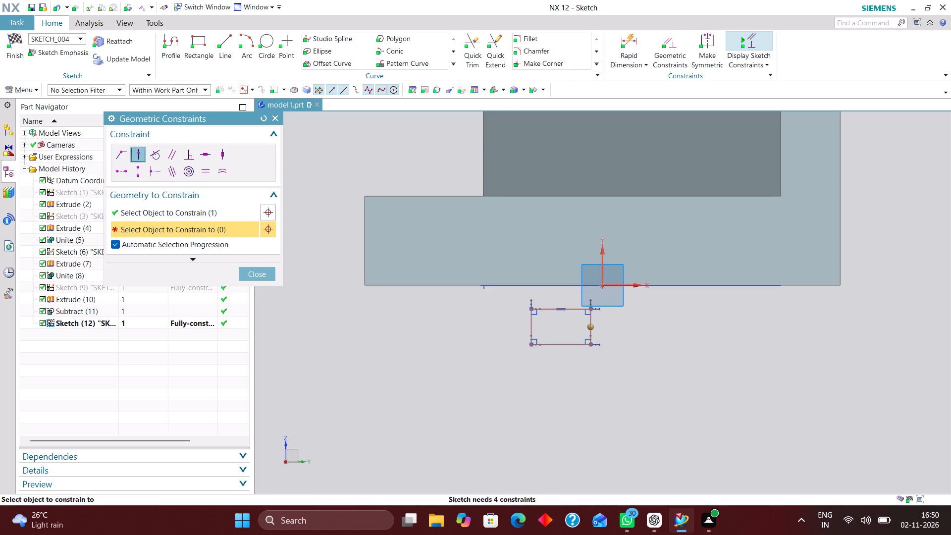
pyautogui.click(602, 263)
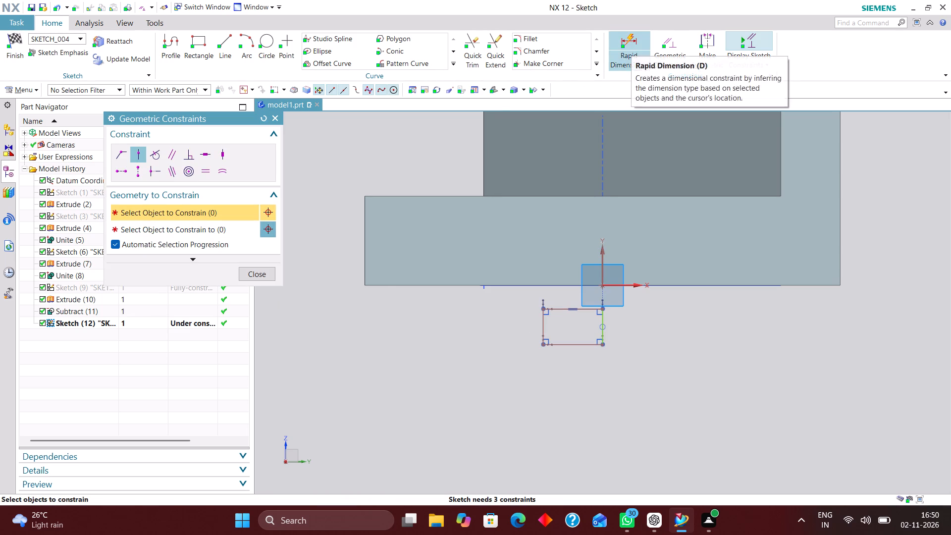
# Dimension the rectangle's bottom side with the Inferred method and set its width to 20 mm.
pyautogui.click(631, 41)
pyautogui.click(590, 347)
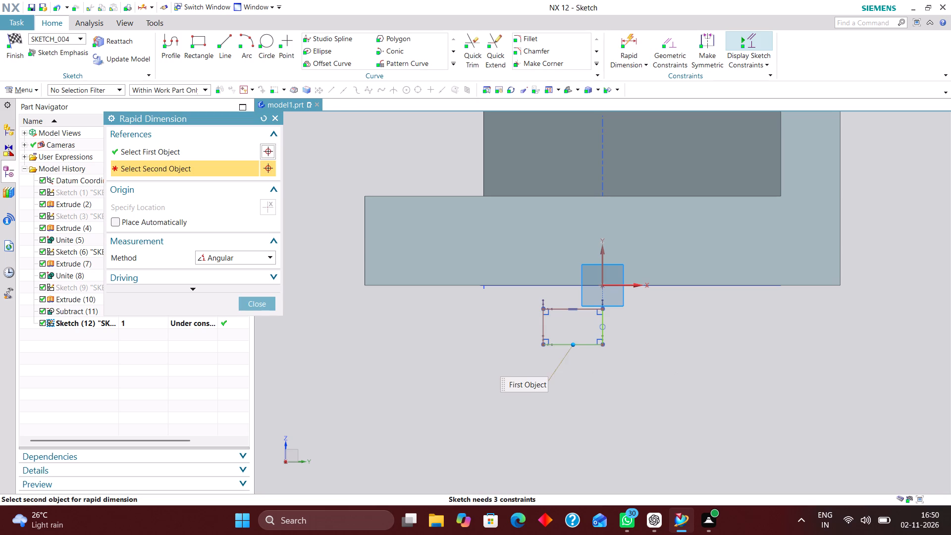
pyautogui.click(263, 119)
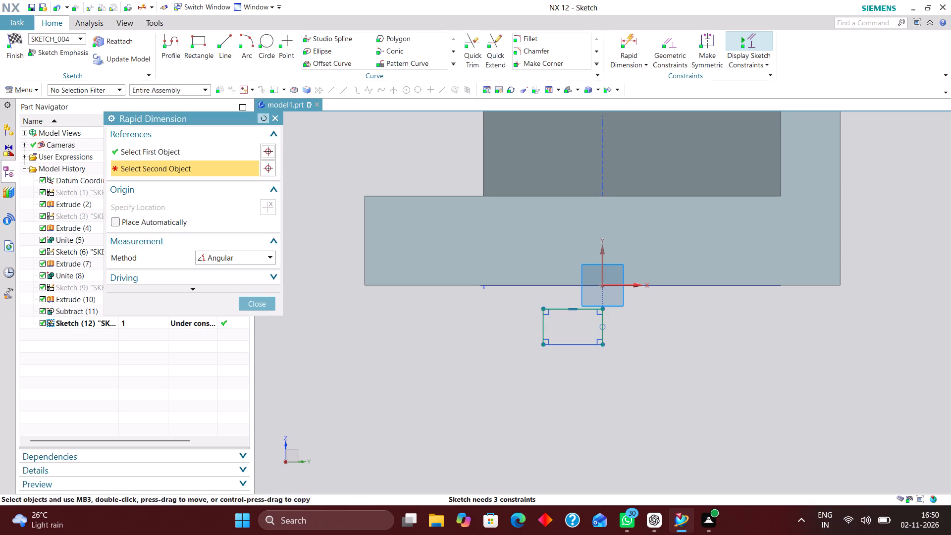
pyautogui.click(591, 344)
pyautogui.click(572, 407)
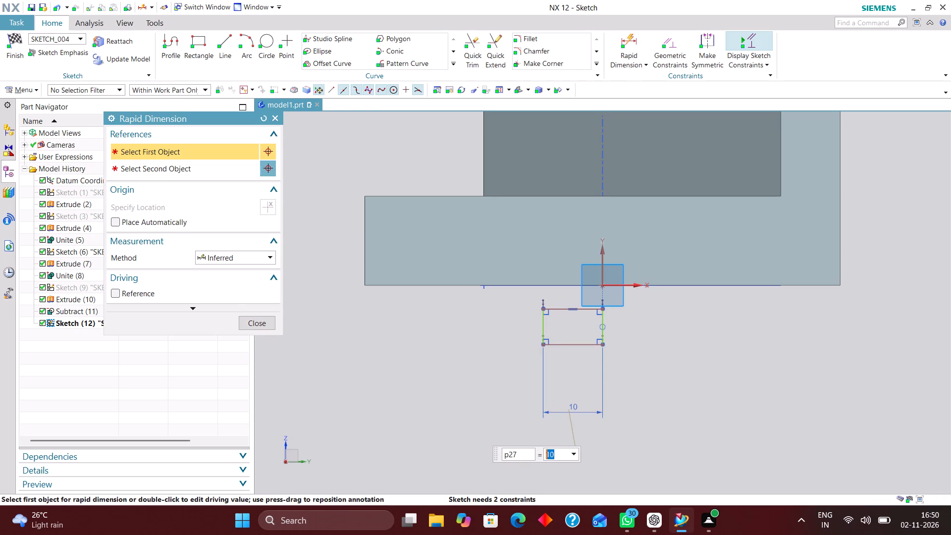
pyautogui.write('20')
pyautogui.press('Return')
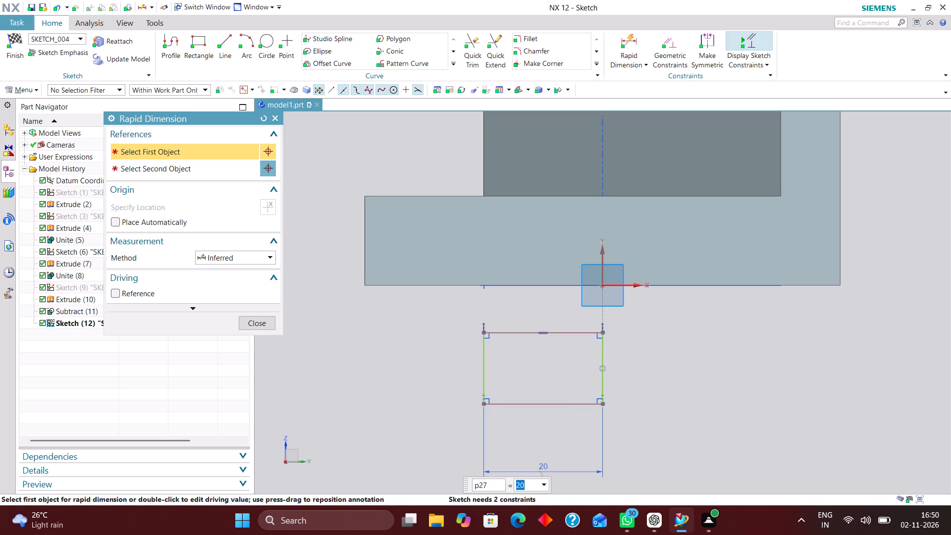
# Dimension the vertical distance from the bracket base's top edge to the rectangle's bottom side and set it to 20 mm.
pyautogui.click(538, 201)
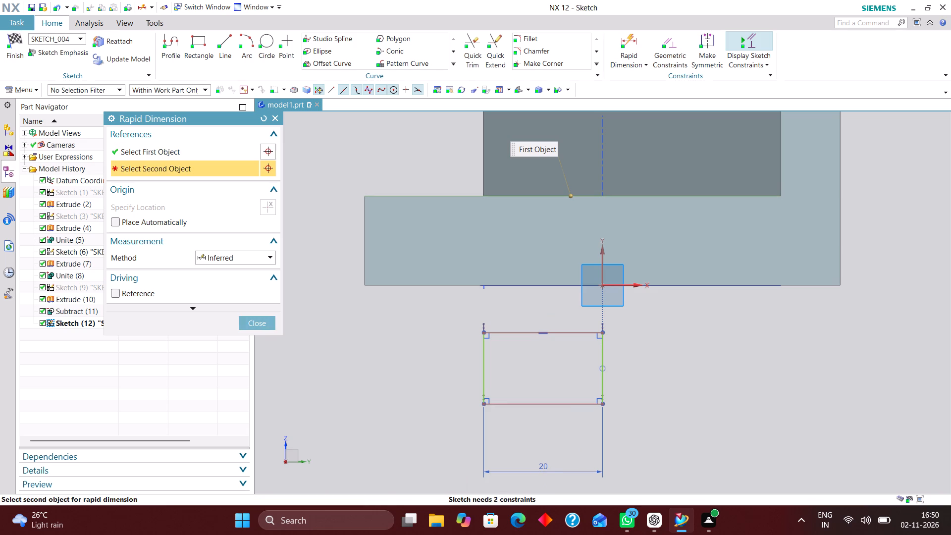
pyautogui.click(560, 404)
pyautogui.click(678, 355)
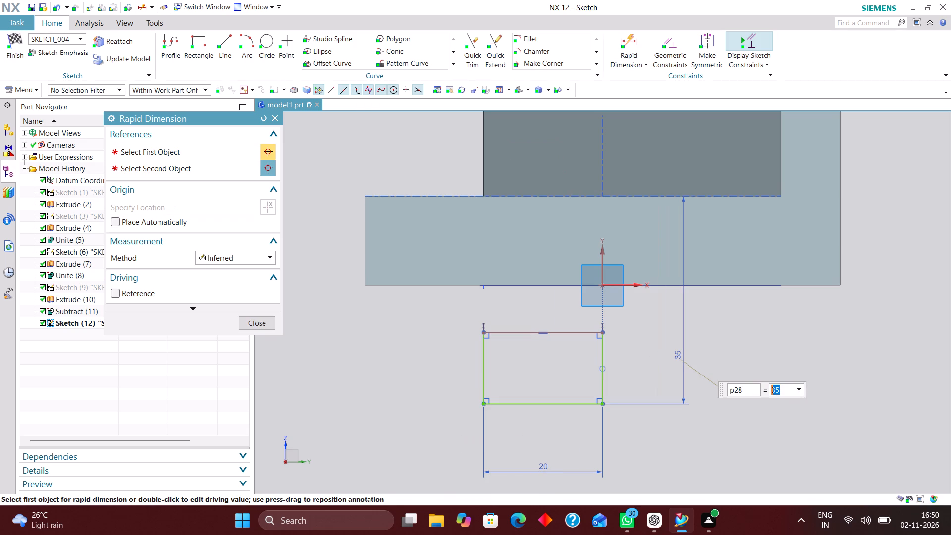
pyautogui.write('20')
pyautogui.press('Return')
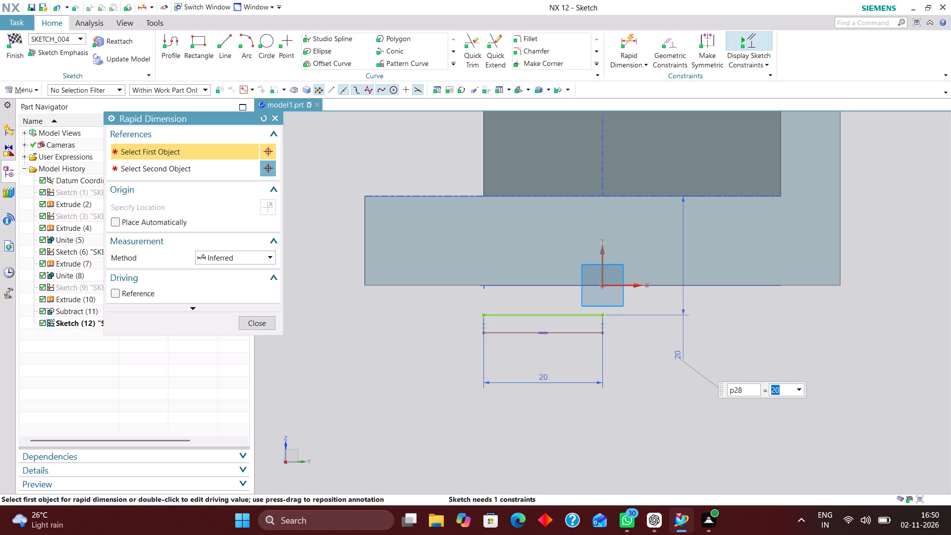
pyautogui.click(262, 322)
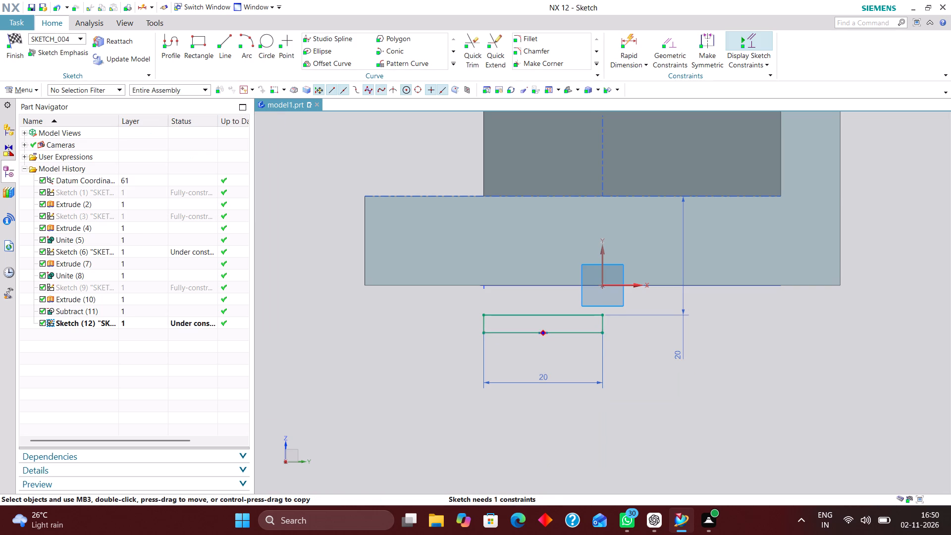
# Move the rectangle's under-constrained horizontal side up into the bracket base, between the base's top and bottom edges.
pyautogui.moveTo(543, 332); pyautogui.dragTo(543, 226)
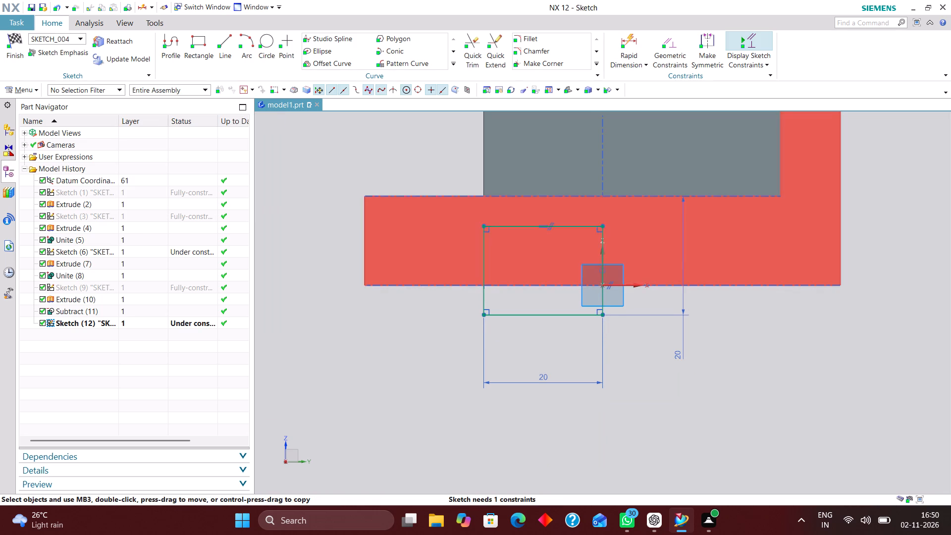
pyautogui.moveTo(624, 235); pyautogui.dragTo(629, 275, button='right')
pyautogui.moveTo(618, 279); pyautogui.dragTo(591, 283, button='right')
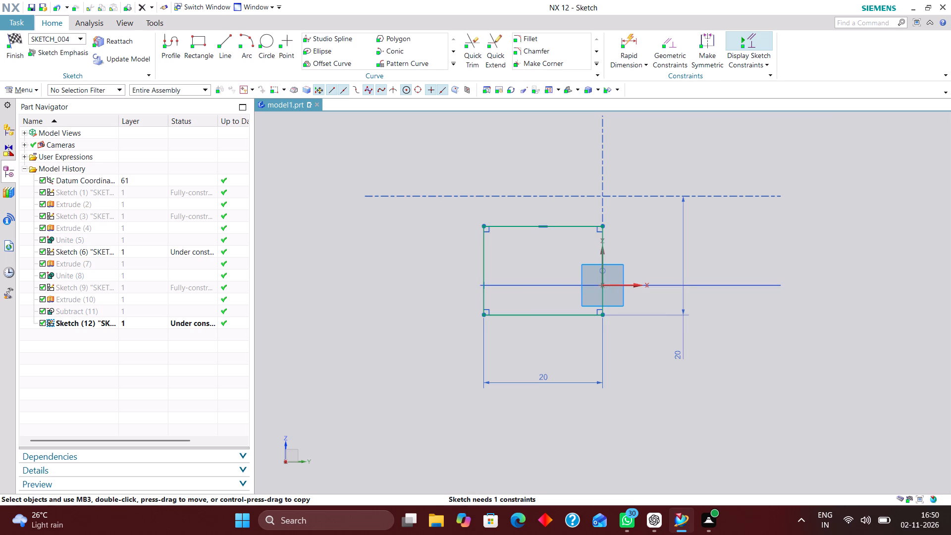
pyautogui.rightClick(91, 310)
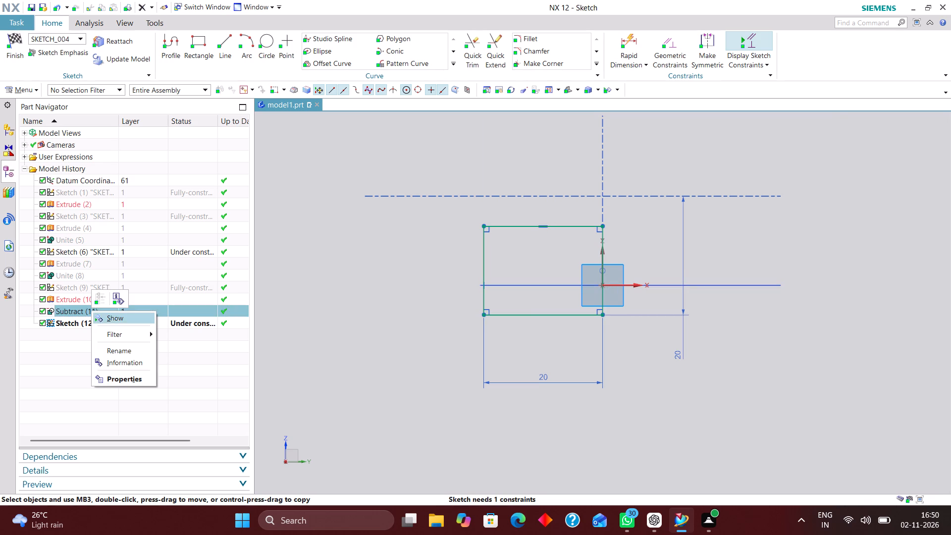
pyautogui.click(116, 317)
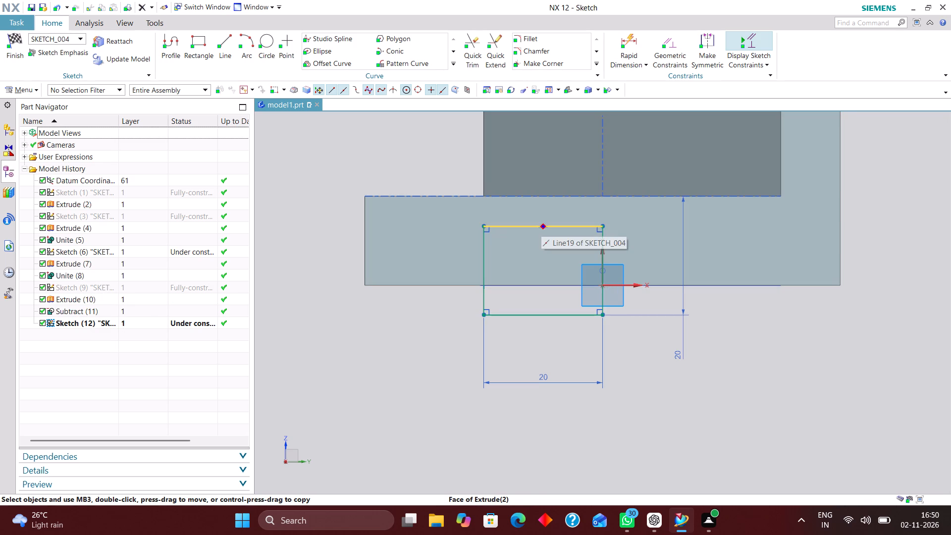
# Adjust the rectangle's top side freehand so the rectangle is about 14.7 mm high.
pyautogui.moveTo(544, 226); pyautogui.dragTo(547, 239)
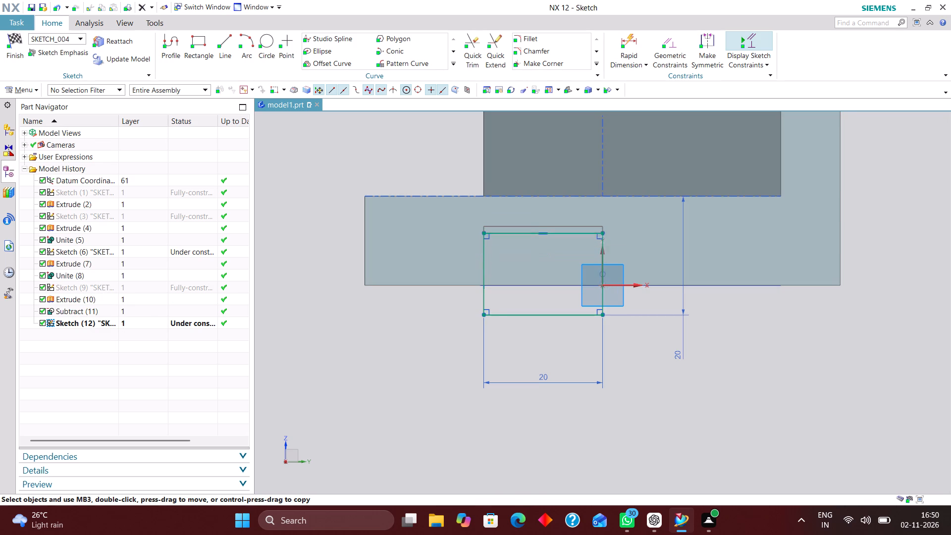
pyautogui.moveTo(547, 239); pyautogui.dragTo(549, 231)
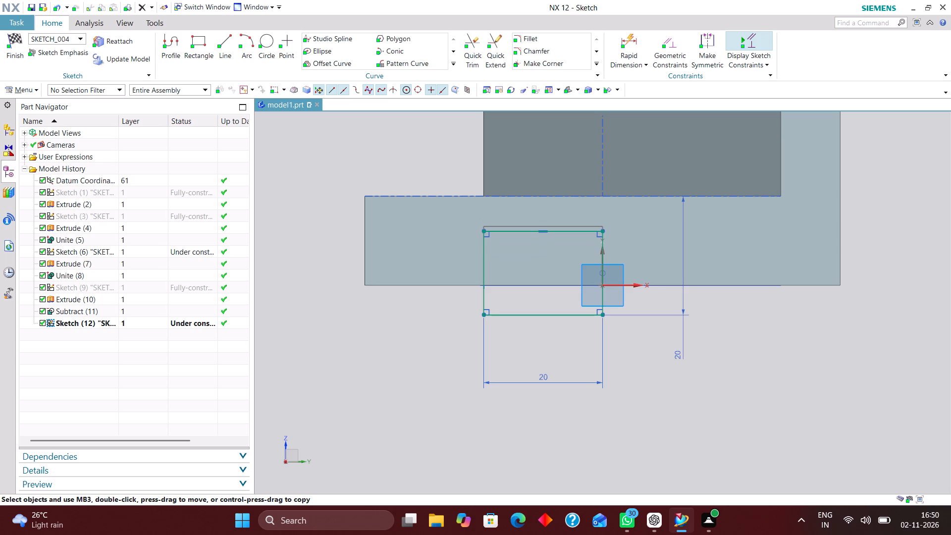
pyautogui.moveTo(549, 231); pyautogui.dragTo(552, 234)
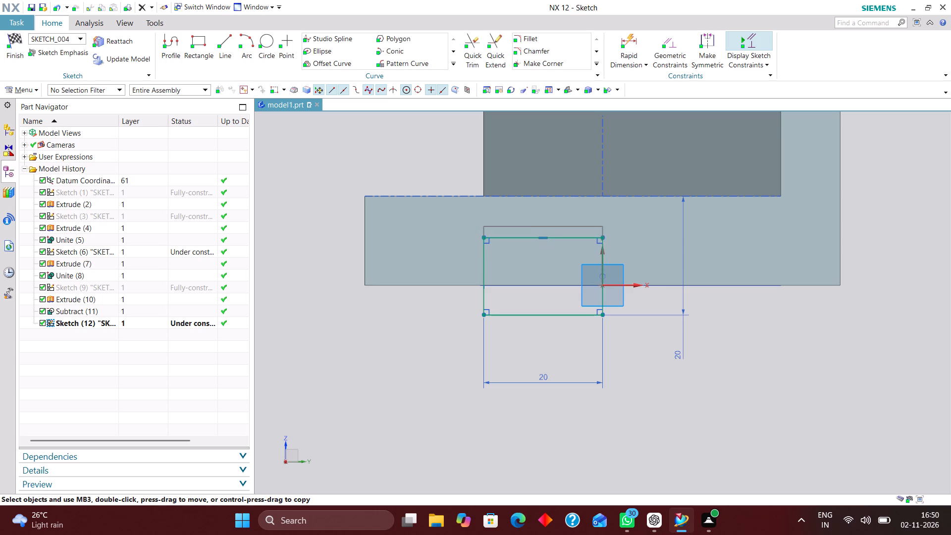
pyautogui.moveTo(552, 234); pyautogui.dragTo(553, 227)
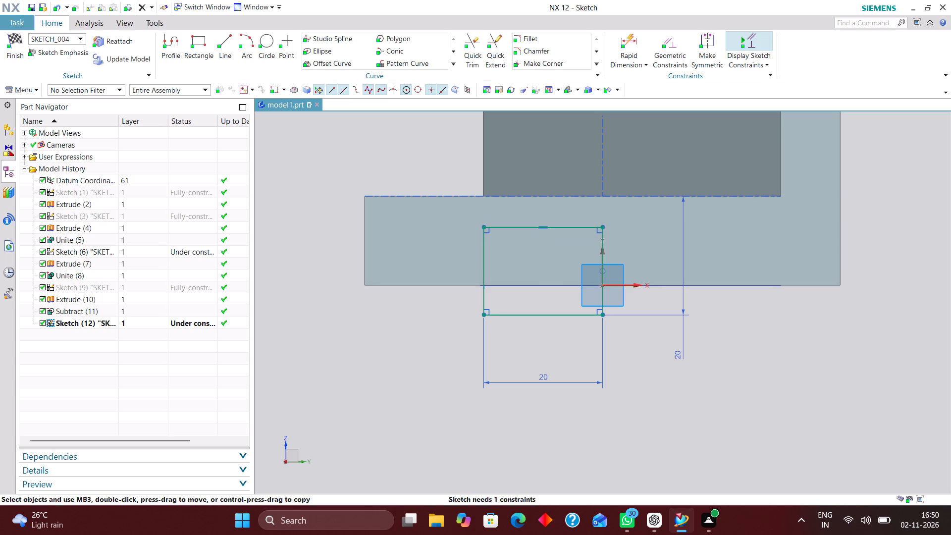
# Dimension the length of the rectangle's vertical side farthest from the origin, and finish the sketch.
pyautogui.click(632, 46)
pyautogui.click(486, 299)
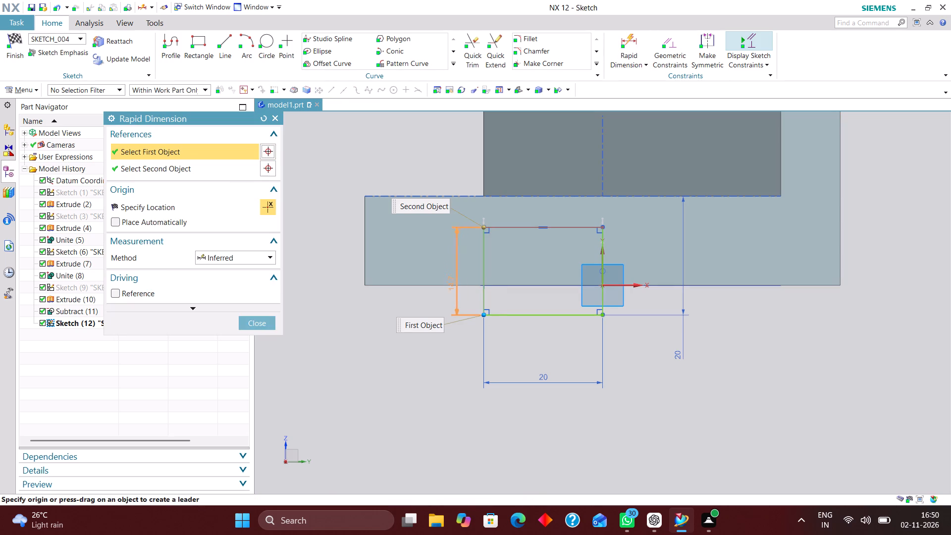
pyautogui.click(445, 271)
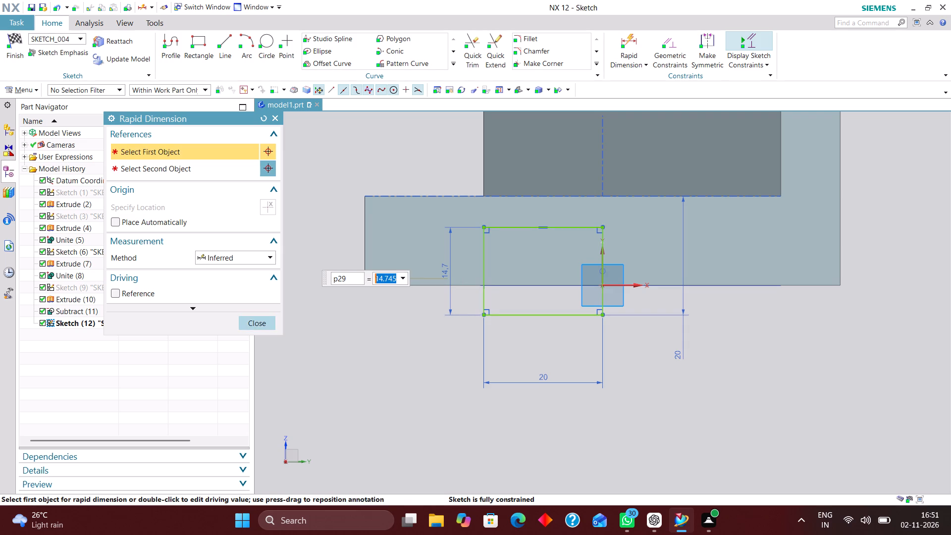
pyautogui.click(258, 321)
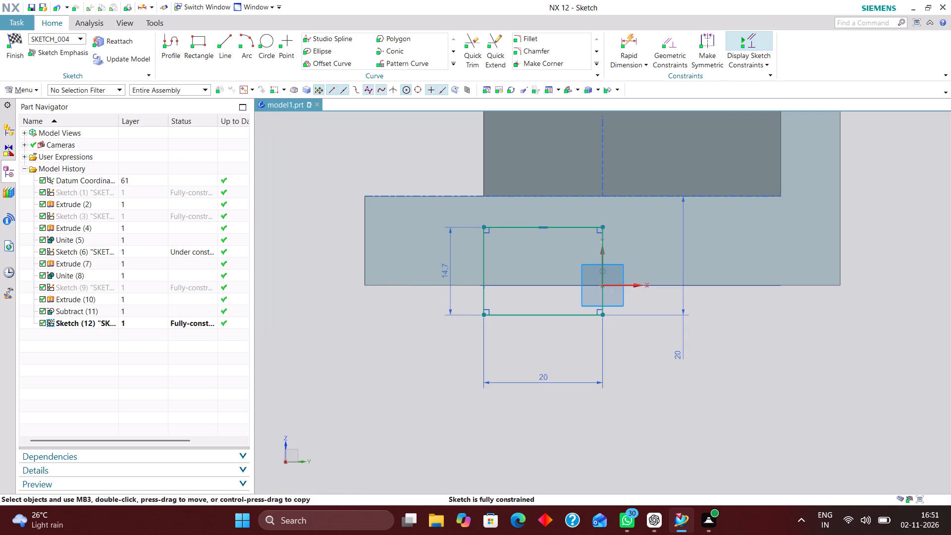
pyautogui.click(13, 37)
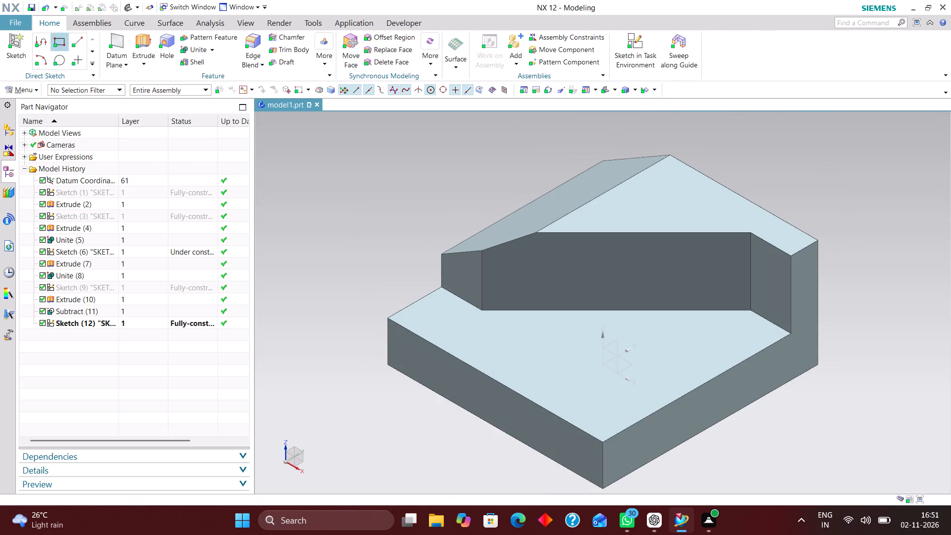
# Extrude the rectangle sketch from -40 mm to 40 mm with Boolean set to None.
pyautogui.click(142, 42)
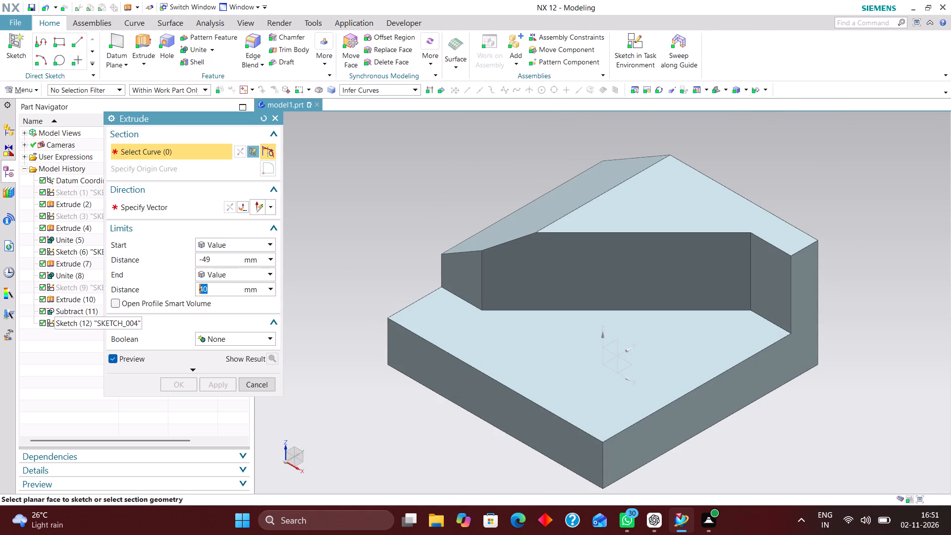
pyautogui.click(81, 323)
pyautogui.moveTo(760, 404); pyautogui.dragTo(797, 349, button='middle')
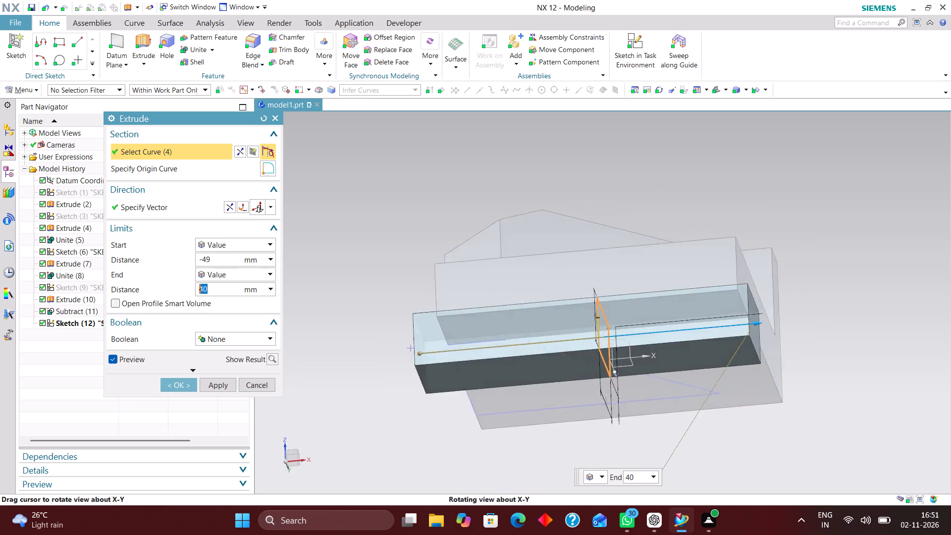
pyautogui.moveTo(797, 349); pyautogui.dragTo(805, 361, button='middle')
pyautogui.moveTo(841, 291); pyautogui.dragTo(734, 291, button='right')
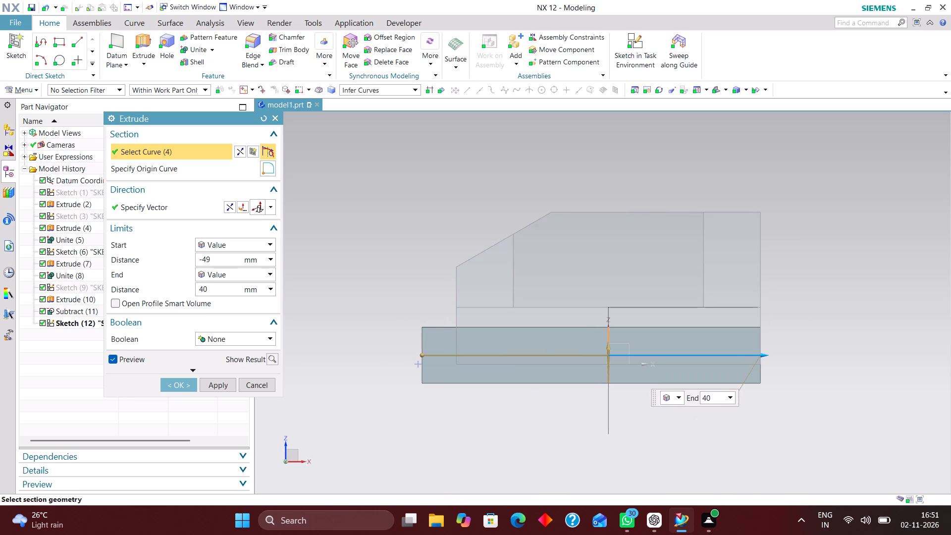
pyautogui.moveTo(419, 358); pyautogui.dragTo(455, 357)
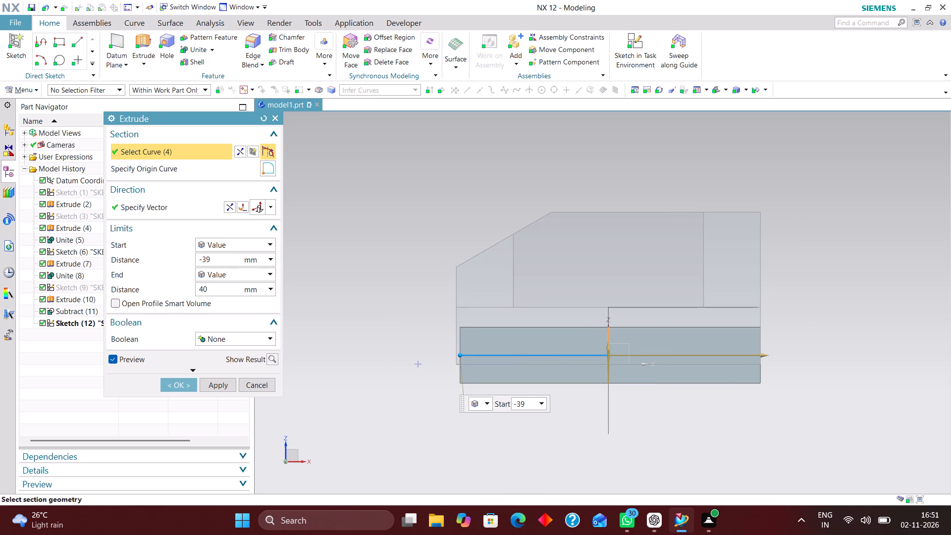
pyautogui.moveTo(455, 357); pyautogui.dragTo(453, 356)
pyautogui.moveTo(834, 378); pyautogui.dragTo(793, 378, button='middle')
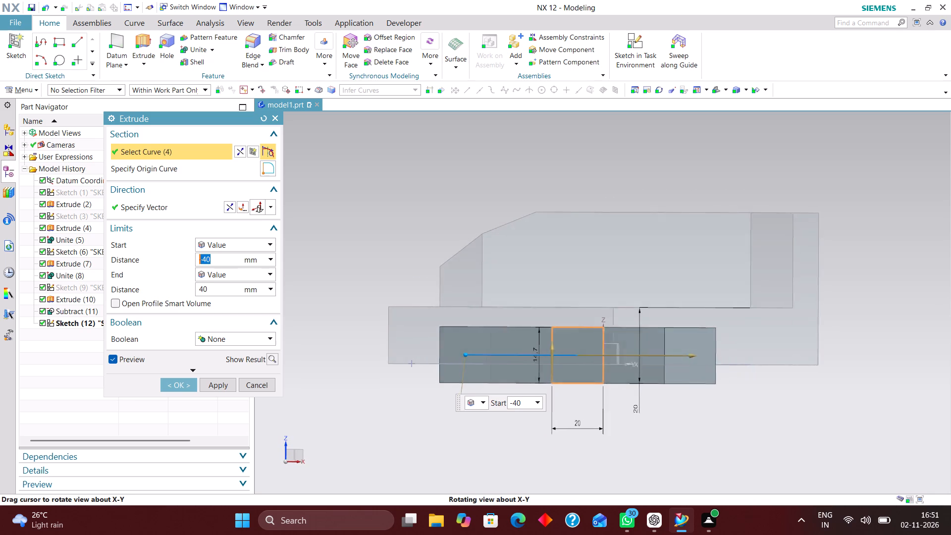
pyautogui.moveTo(793, 378); pyautogui.dragTo(789, 381, button='middle')
pyautogui.click(191, 382)
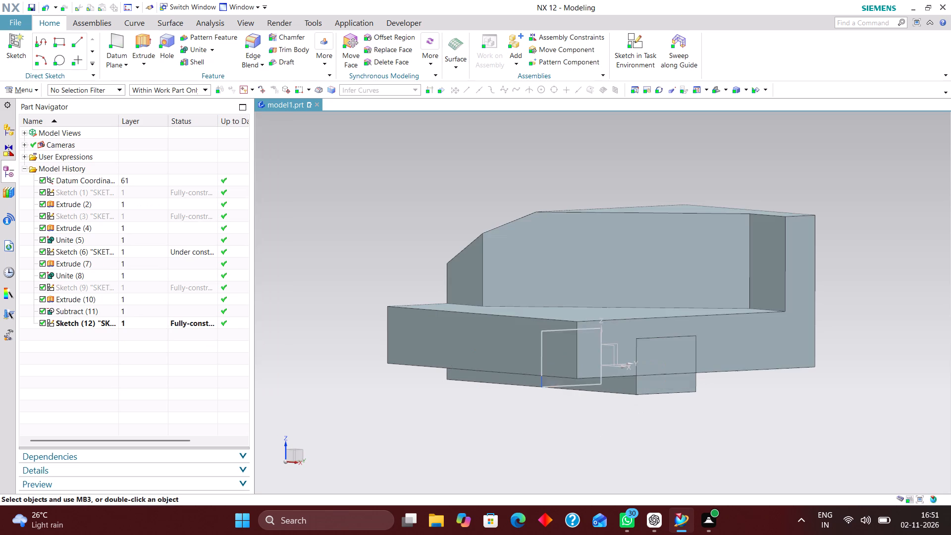
# Unite the extruded rectangular block with the bracket body, using the bracket as the target.
pyautogui.click(194, 49)
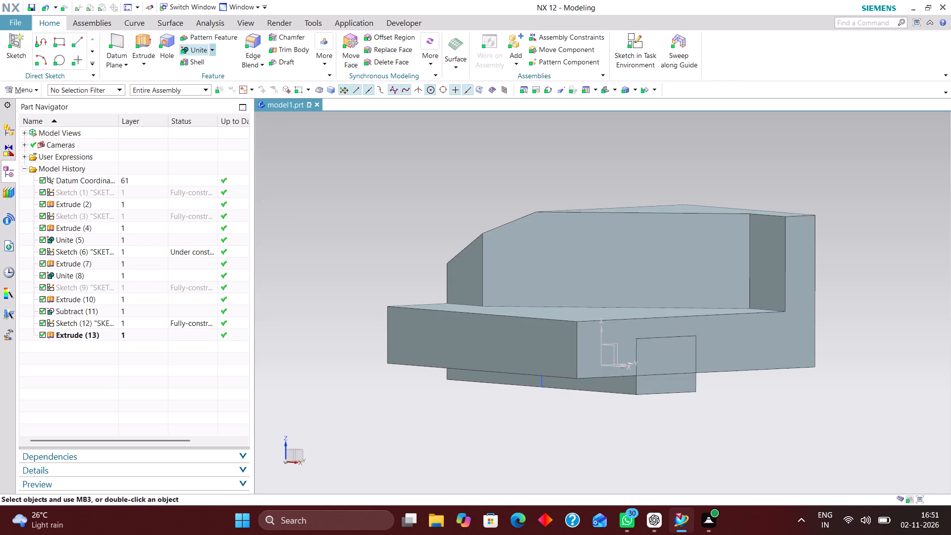
pyautogui.click(495, 329)
pyautogui.click(652, 387)
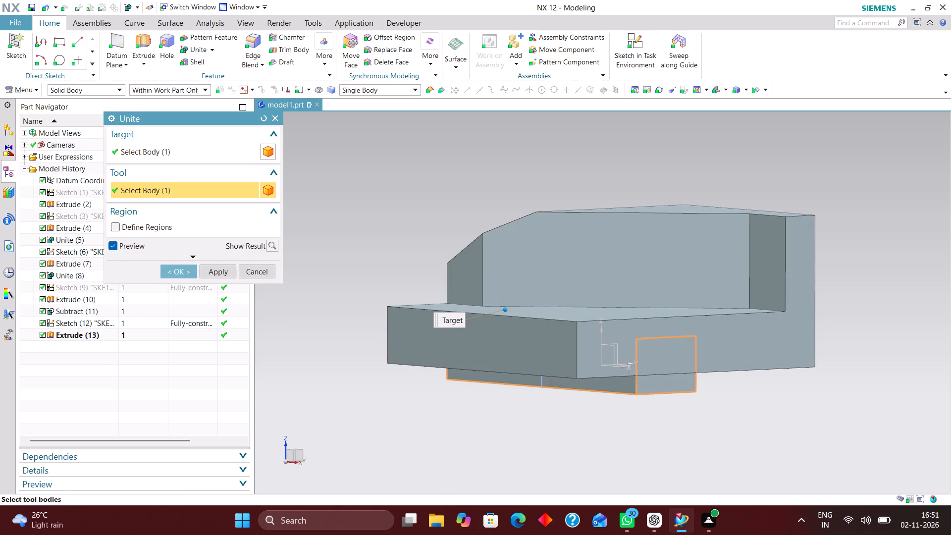
pyautogui.click(182, 275)
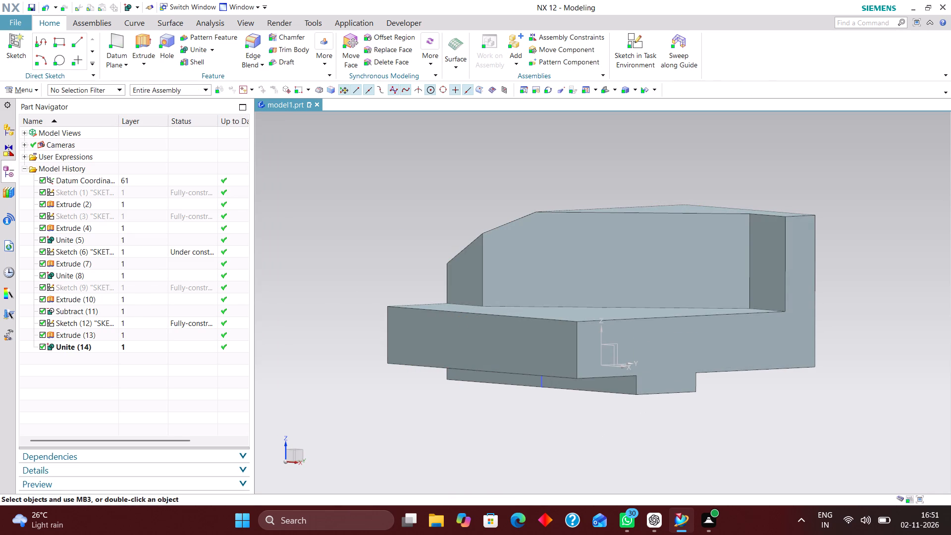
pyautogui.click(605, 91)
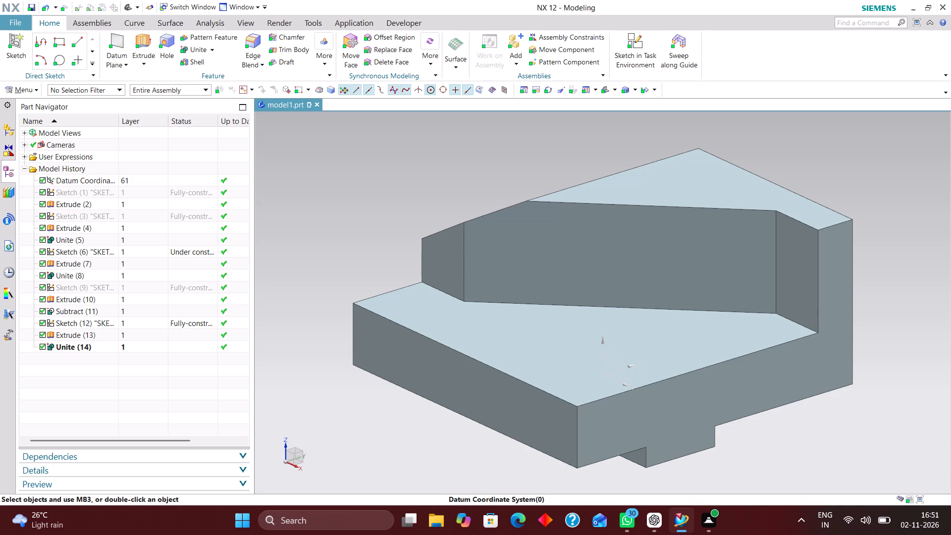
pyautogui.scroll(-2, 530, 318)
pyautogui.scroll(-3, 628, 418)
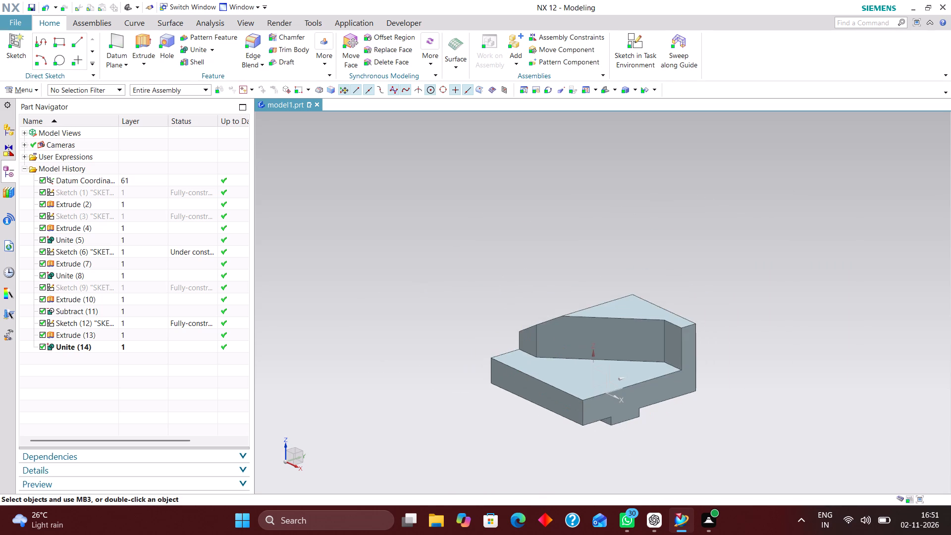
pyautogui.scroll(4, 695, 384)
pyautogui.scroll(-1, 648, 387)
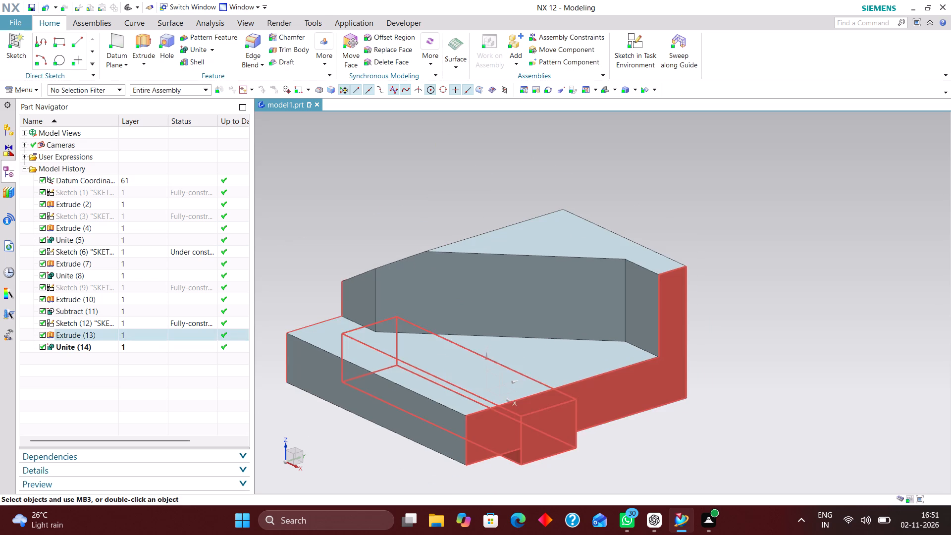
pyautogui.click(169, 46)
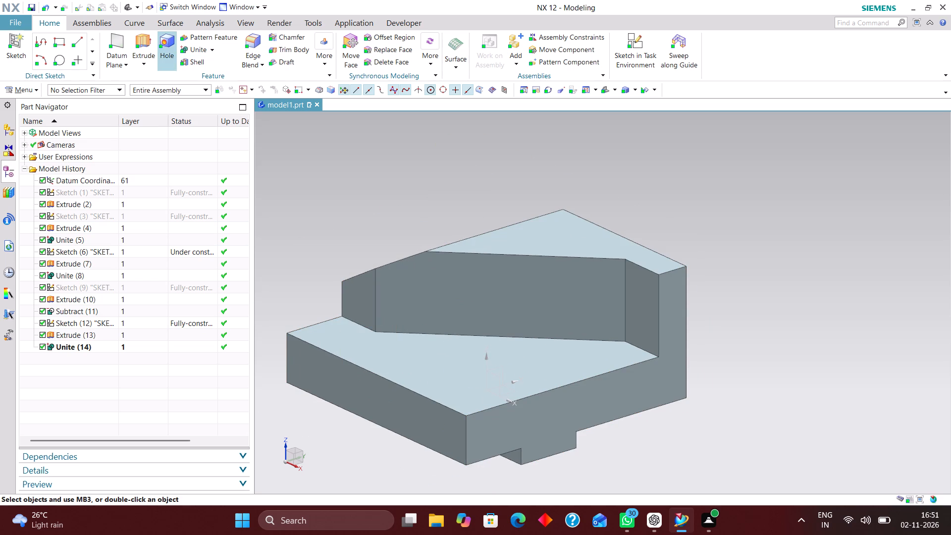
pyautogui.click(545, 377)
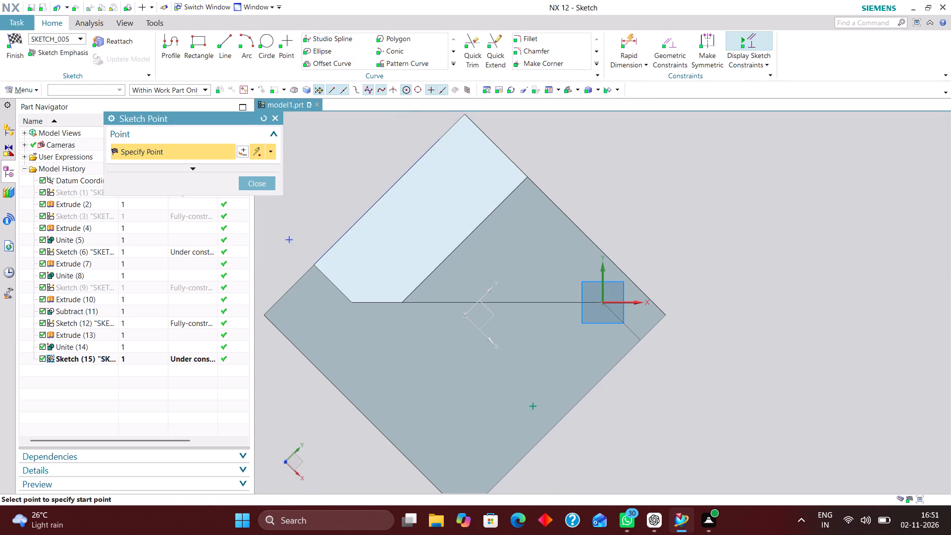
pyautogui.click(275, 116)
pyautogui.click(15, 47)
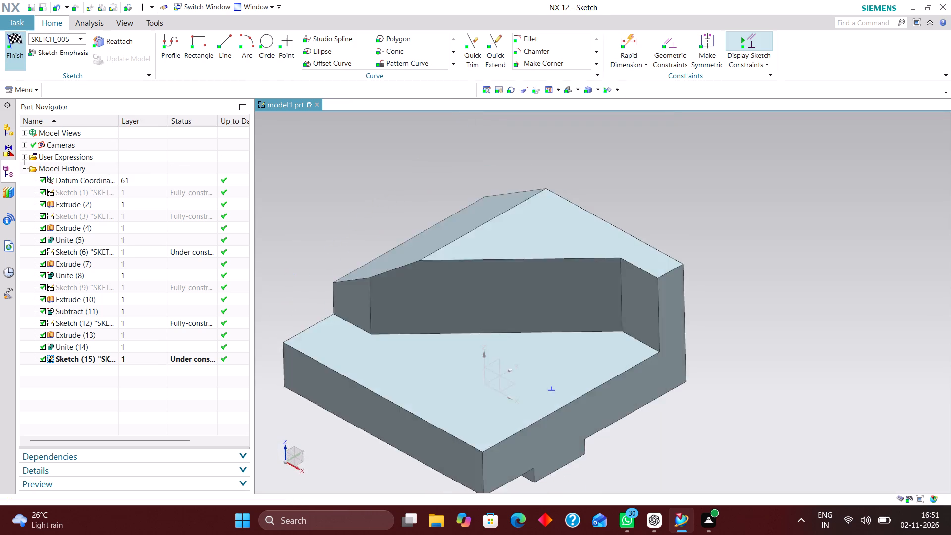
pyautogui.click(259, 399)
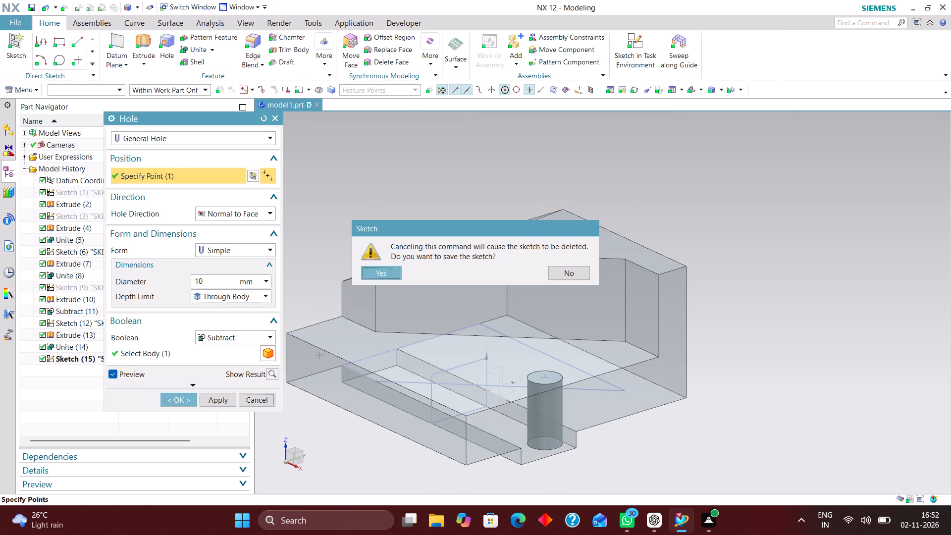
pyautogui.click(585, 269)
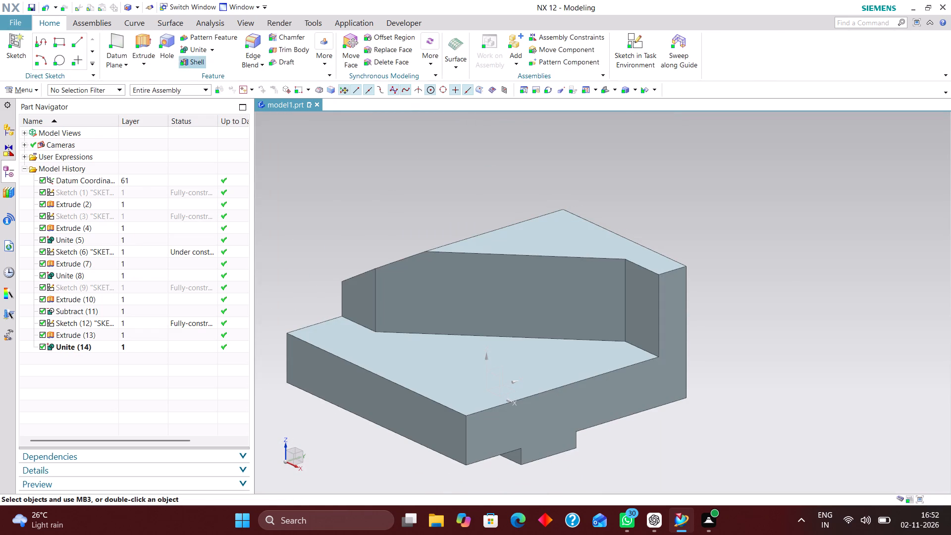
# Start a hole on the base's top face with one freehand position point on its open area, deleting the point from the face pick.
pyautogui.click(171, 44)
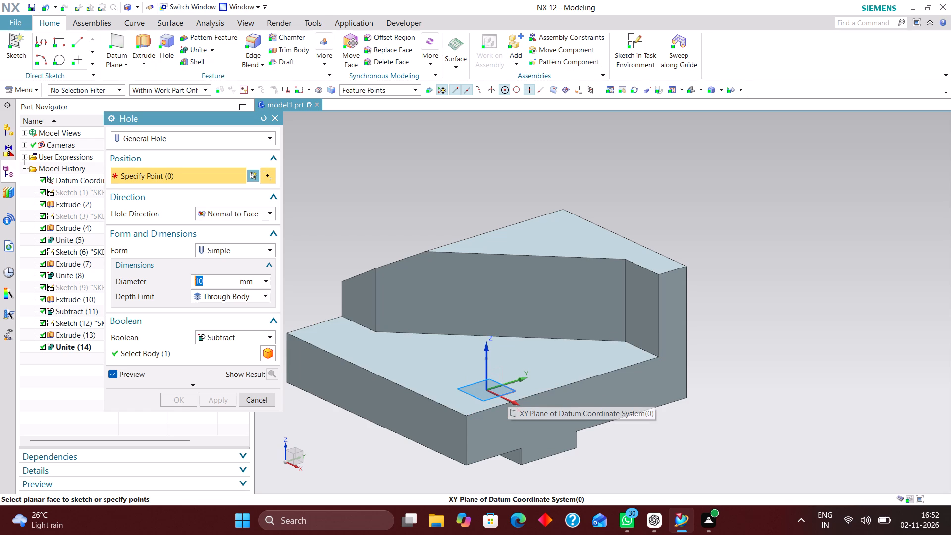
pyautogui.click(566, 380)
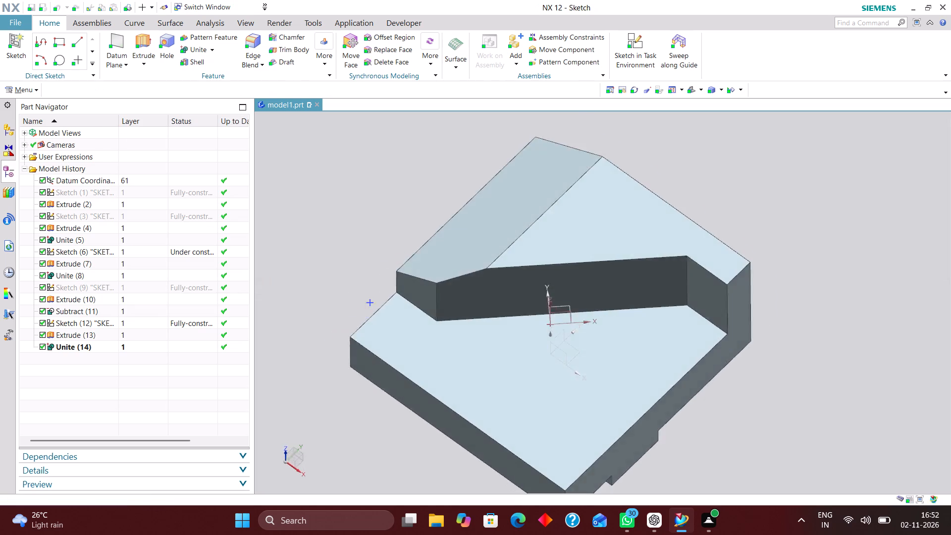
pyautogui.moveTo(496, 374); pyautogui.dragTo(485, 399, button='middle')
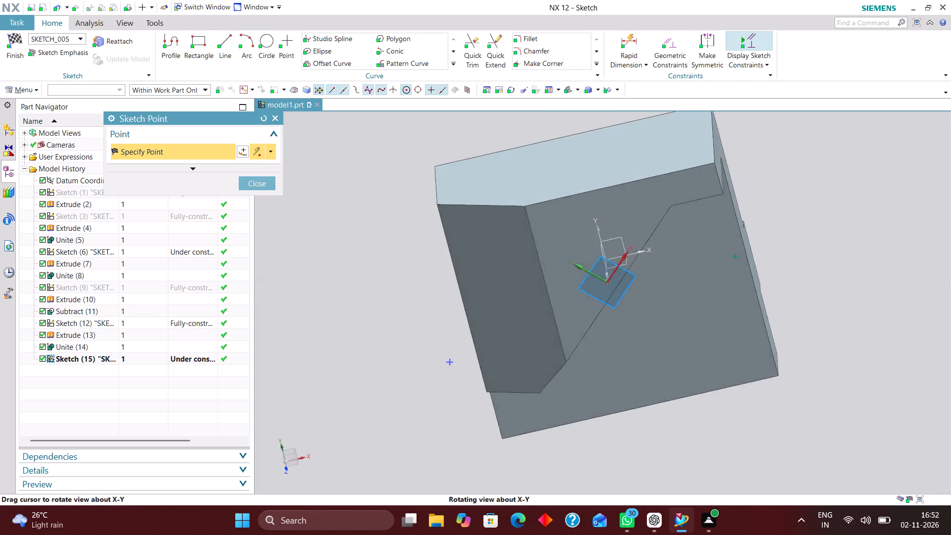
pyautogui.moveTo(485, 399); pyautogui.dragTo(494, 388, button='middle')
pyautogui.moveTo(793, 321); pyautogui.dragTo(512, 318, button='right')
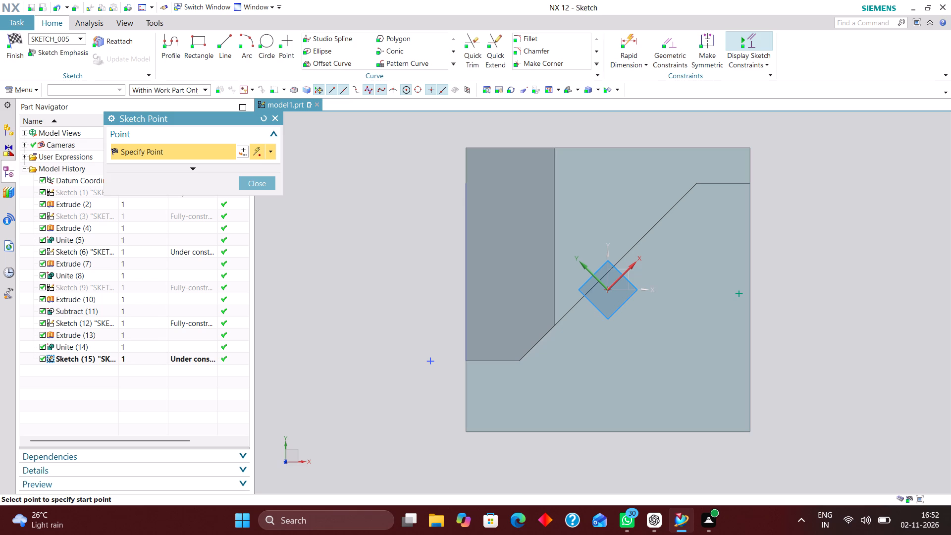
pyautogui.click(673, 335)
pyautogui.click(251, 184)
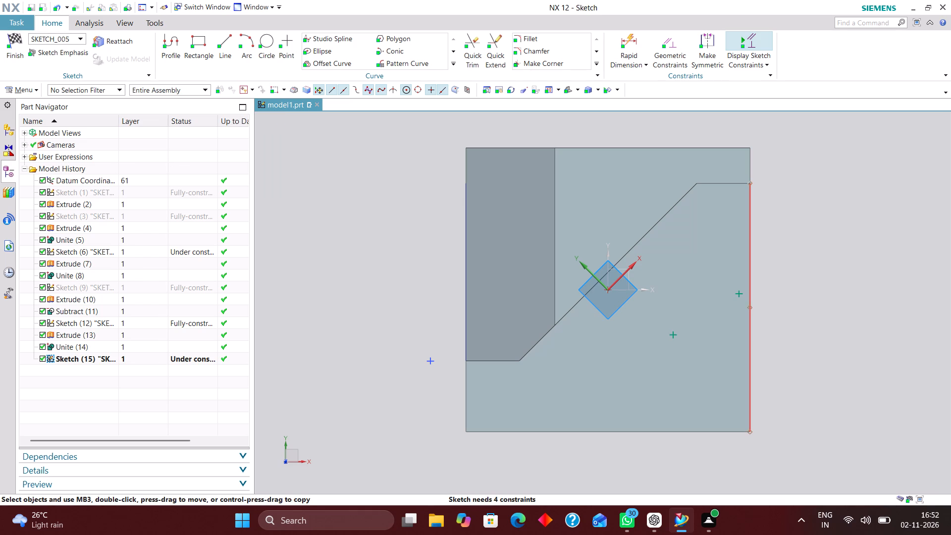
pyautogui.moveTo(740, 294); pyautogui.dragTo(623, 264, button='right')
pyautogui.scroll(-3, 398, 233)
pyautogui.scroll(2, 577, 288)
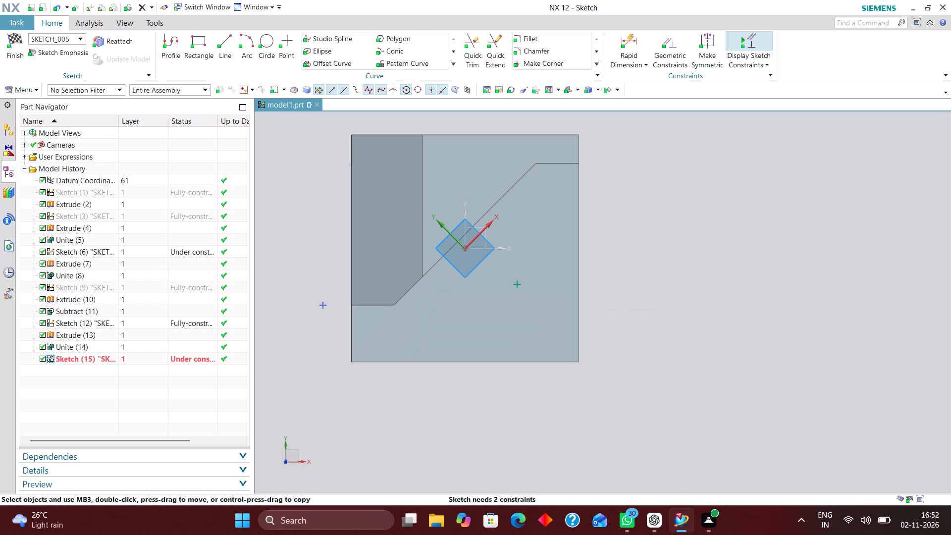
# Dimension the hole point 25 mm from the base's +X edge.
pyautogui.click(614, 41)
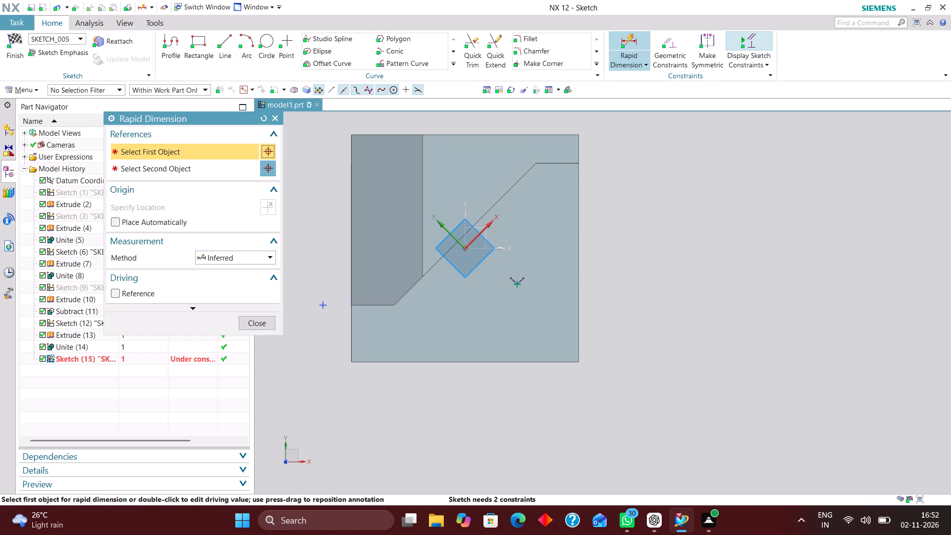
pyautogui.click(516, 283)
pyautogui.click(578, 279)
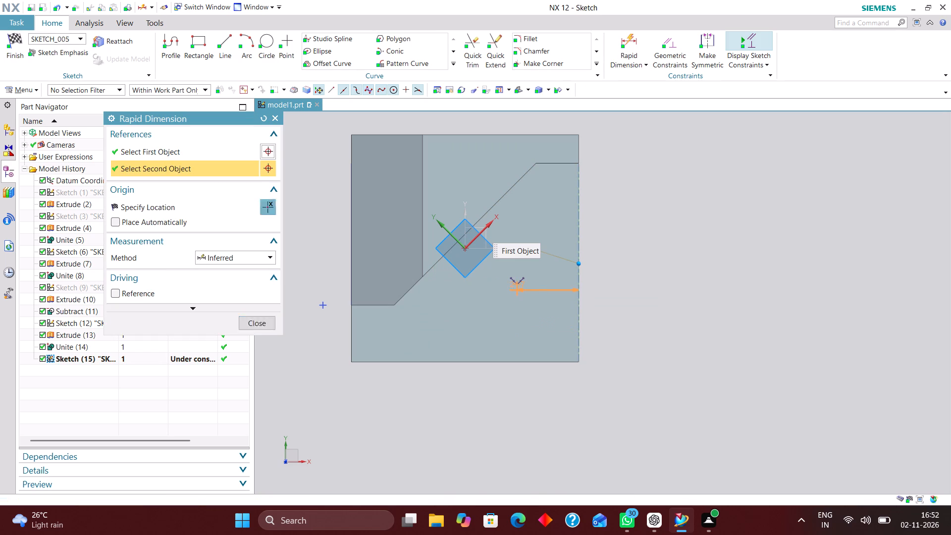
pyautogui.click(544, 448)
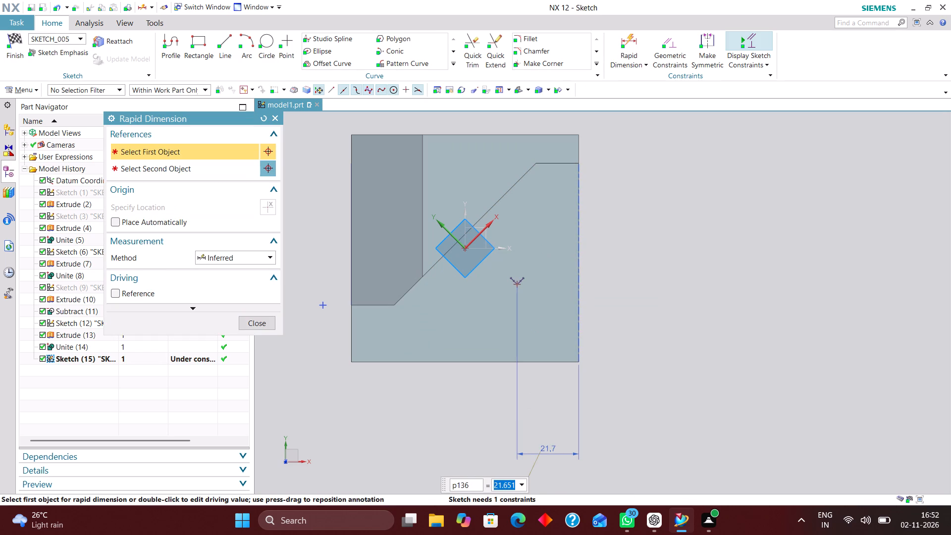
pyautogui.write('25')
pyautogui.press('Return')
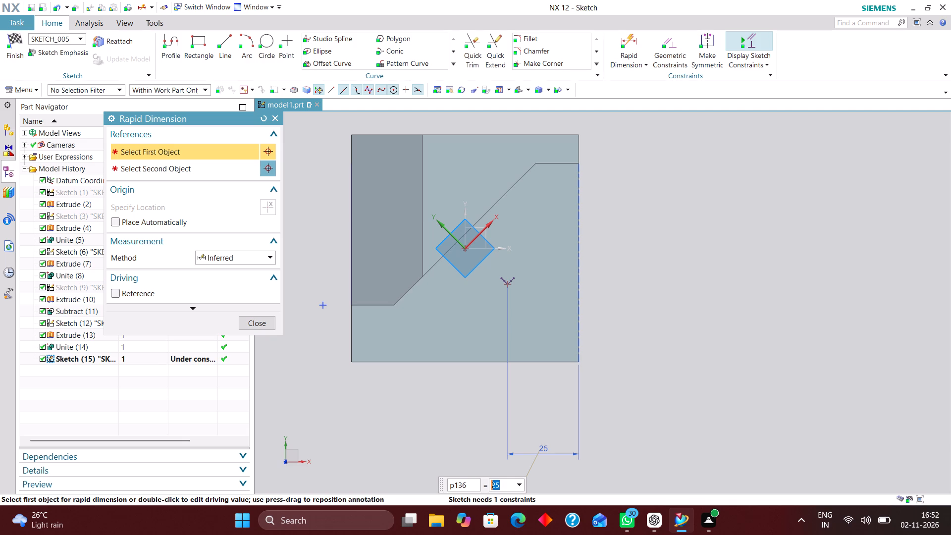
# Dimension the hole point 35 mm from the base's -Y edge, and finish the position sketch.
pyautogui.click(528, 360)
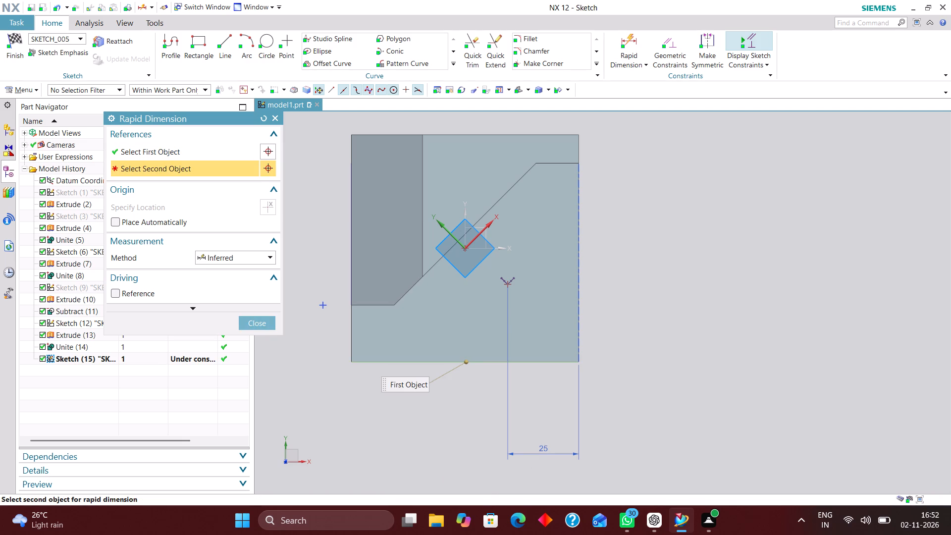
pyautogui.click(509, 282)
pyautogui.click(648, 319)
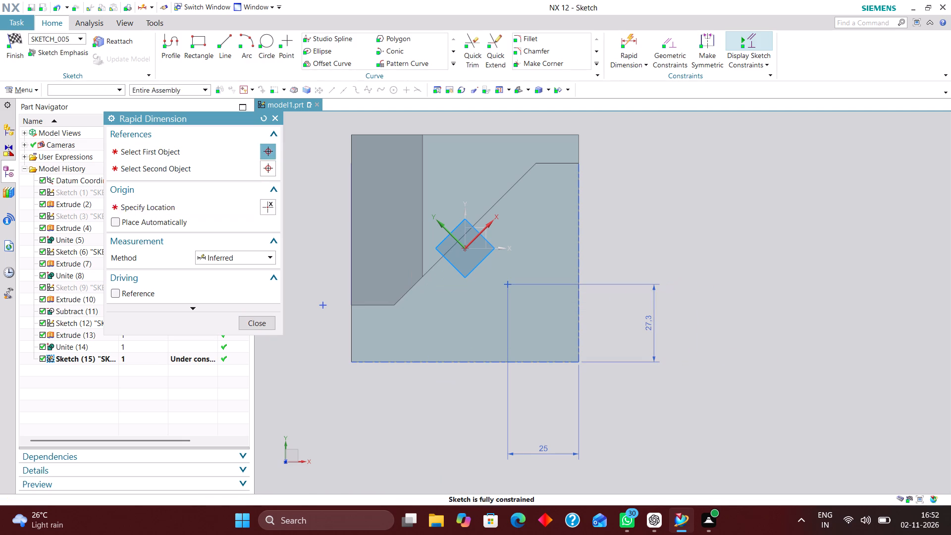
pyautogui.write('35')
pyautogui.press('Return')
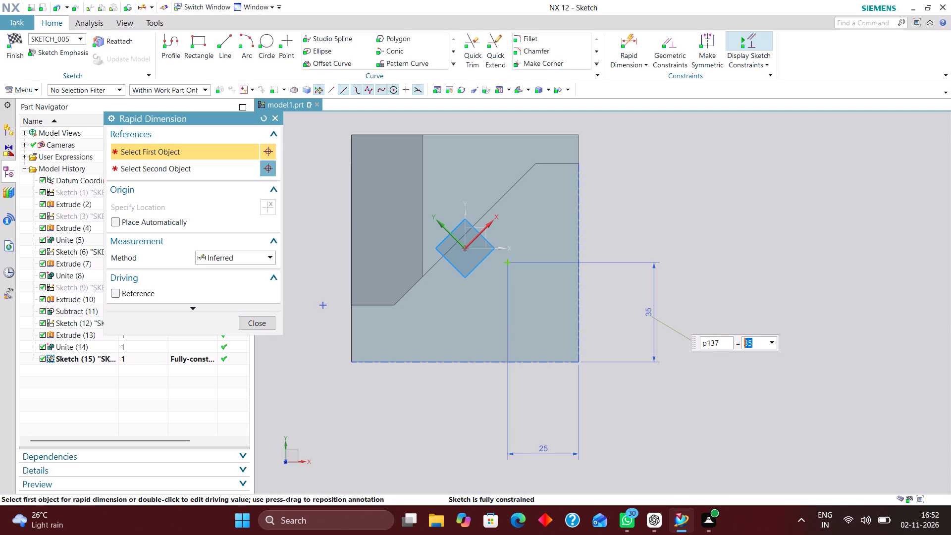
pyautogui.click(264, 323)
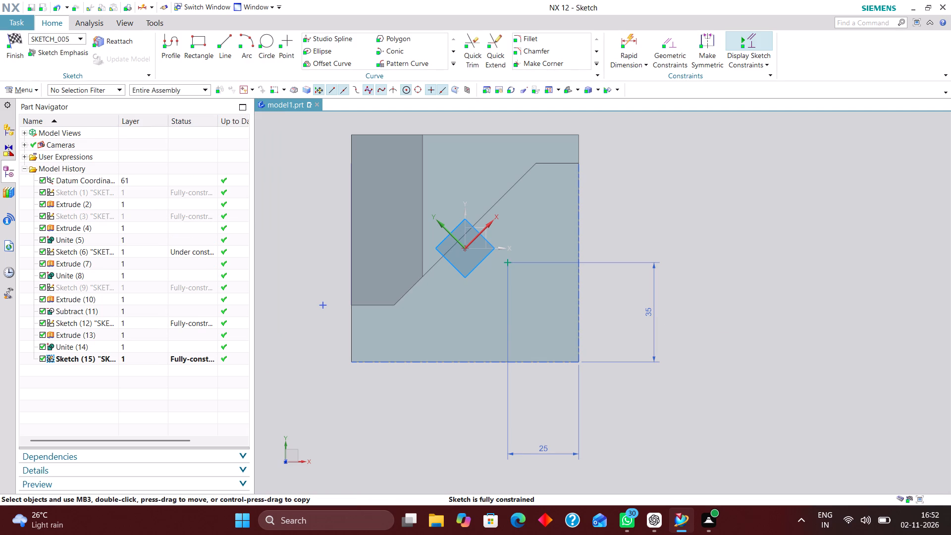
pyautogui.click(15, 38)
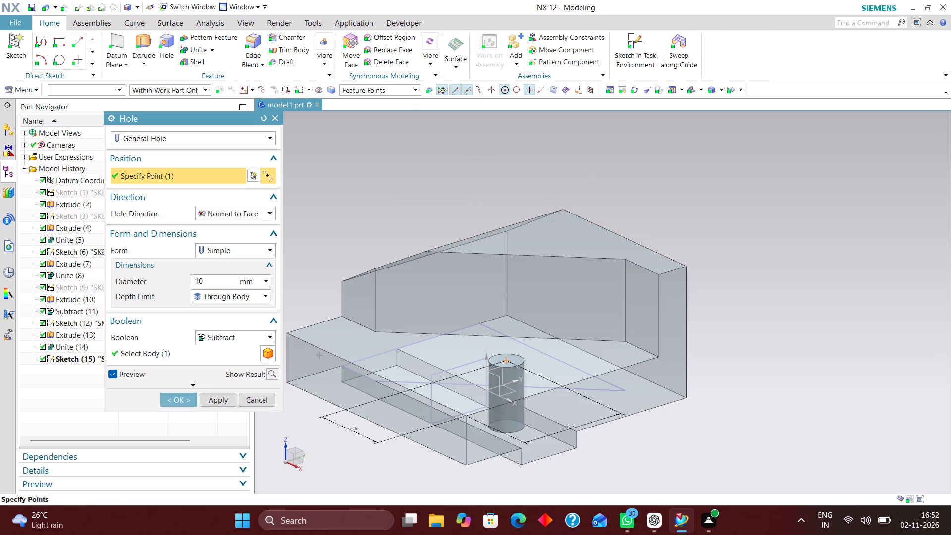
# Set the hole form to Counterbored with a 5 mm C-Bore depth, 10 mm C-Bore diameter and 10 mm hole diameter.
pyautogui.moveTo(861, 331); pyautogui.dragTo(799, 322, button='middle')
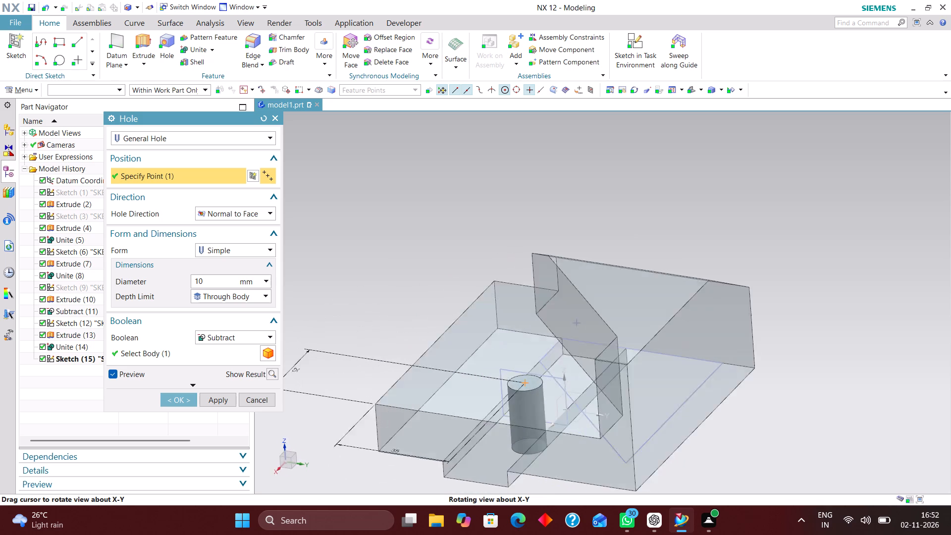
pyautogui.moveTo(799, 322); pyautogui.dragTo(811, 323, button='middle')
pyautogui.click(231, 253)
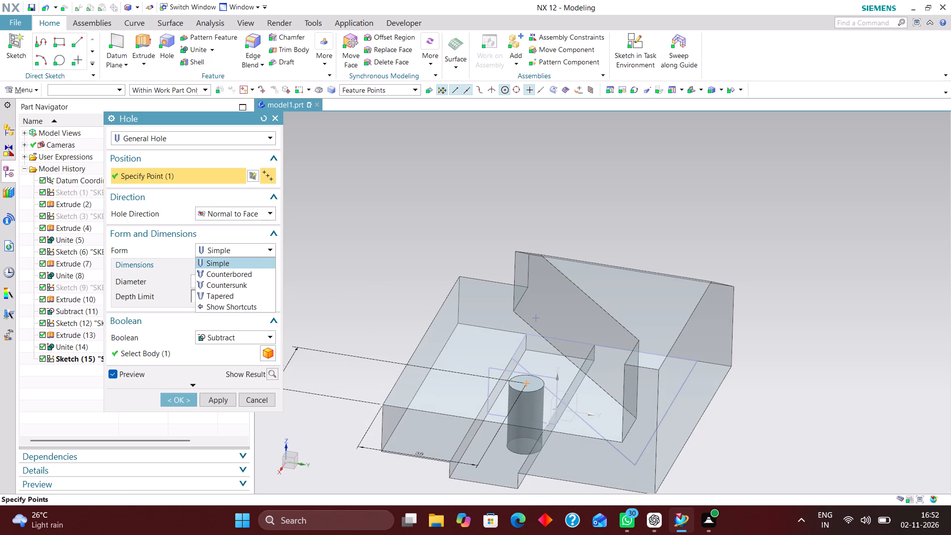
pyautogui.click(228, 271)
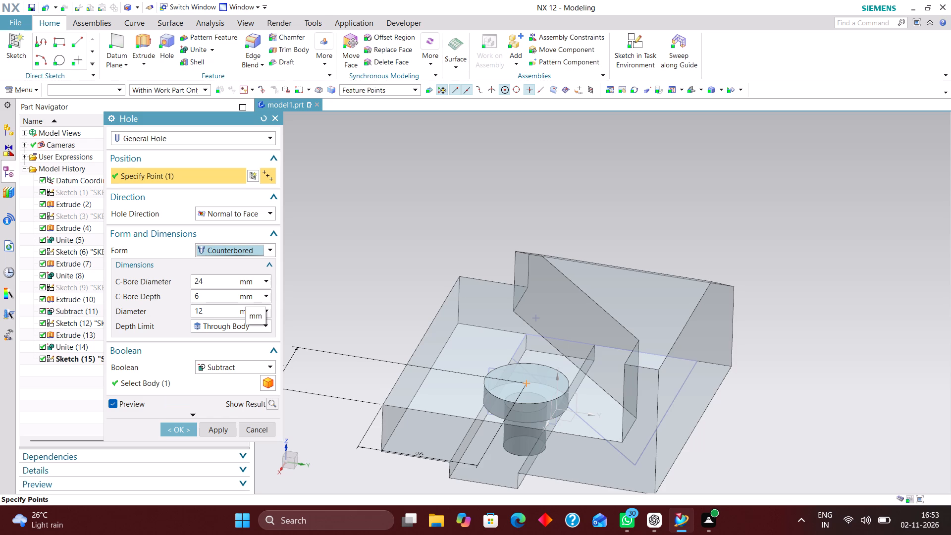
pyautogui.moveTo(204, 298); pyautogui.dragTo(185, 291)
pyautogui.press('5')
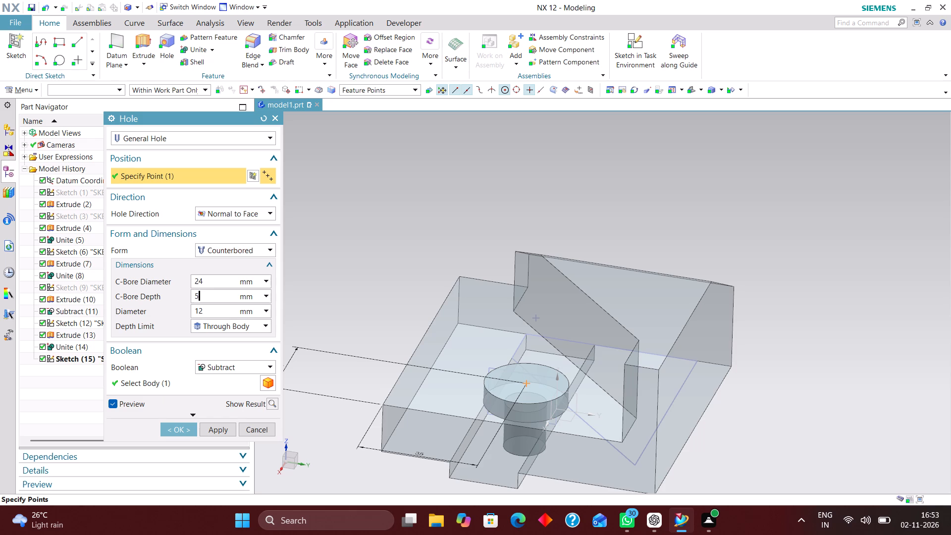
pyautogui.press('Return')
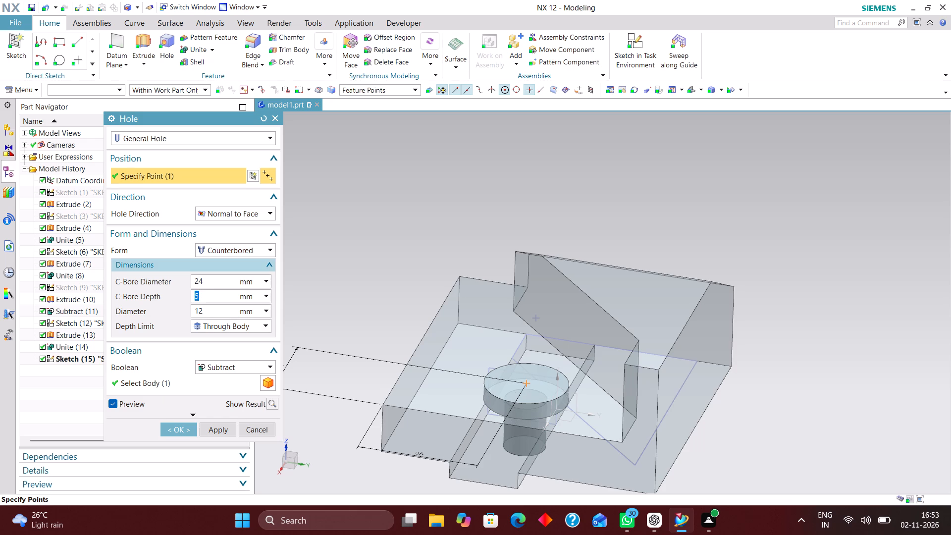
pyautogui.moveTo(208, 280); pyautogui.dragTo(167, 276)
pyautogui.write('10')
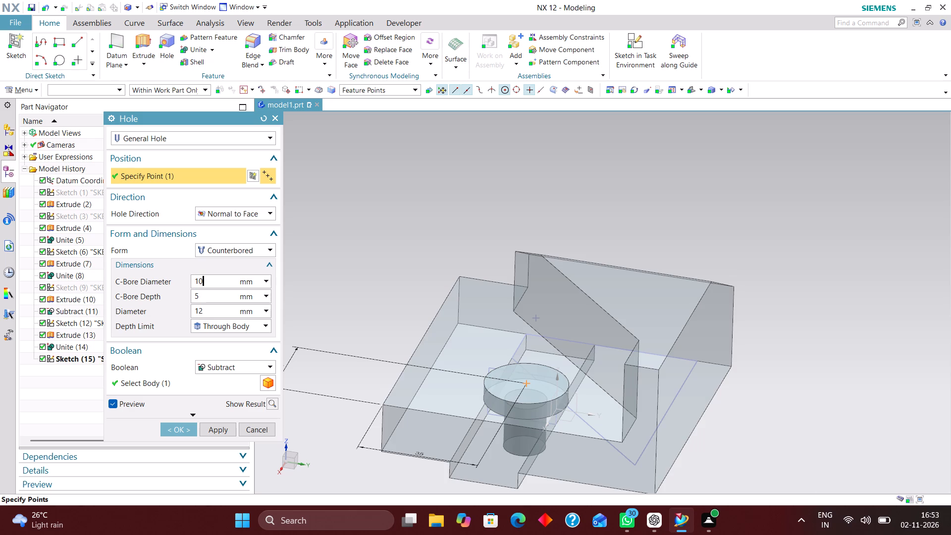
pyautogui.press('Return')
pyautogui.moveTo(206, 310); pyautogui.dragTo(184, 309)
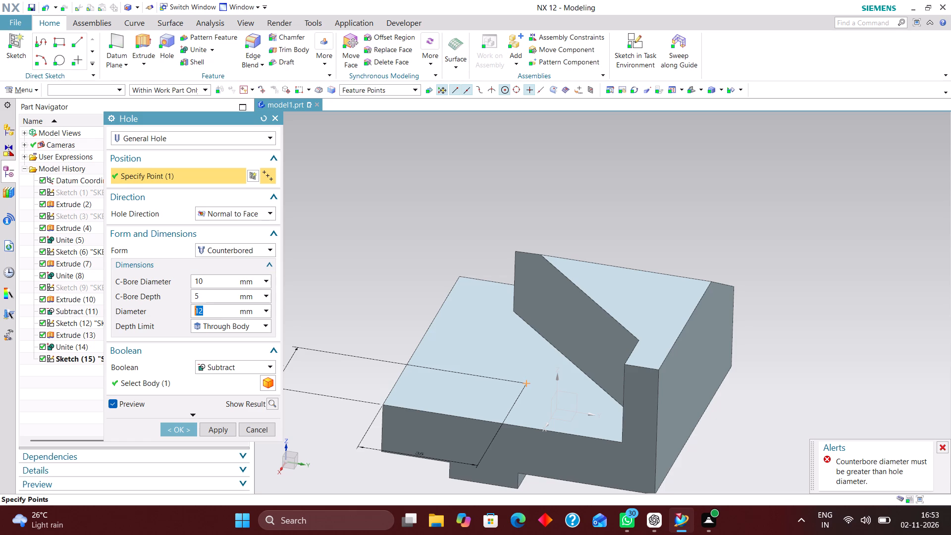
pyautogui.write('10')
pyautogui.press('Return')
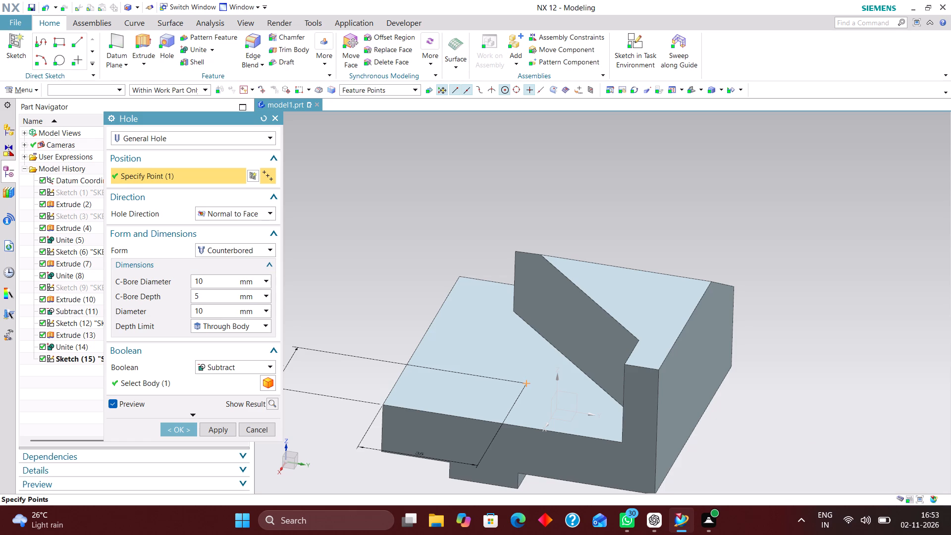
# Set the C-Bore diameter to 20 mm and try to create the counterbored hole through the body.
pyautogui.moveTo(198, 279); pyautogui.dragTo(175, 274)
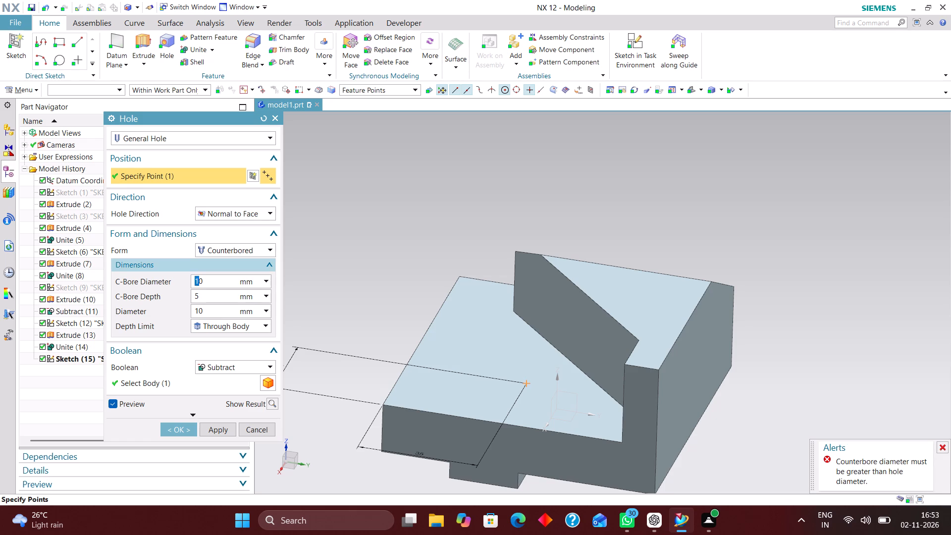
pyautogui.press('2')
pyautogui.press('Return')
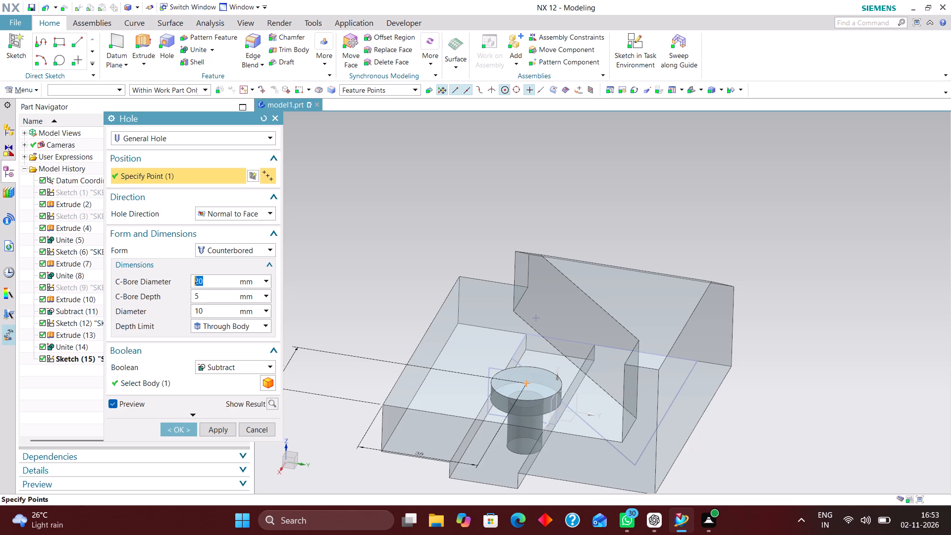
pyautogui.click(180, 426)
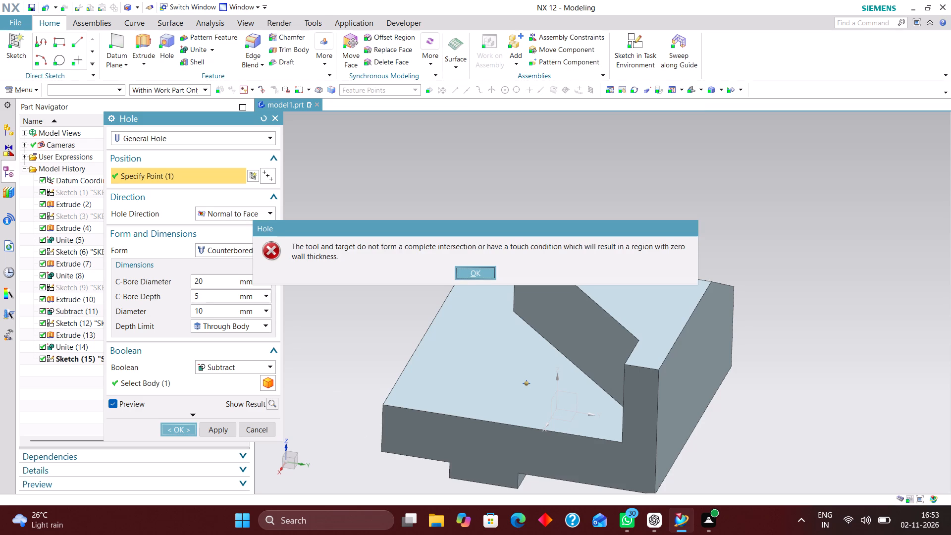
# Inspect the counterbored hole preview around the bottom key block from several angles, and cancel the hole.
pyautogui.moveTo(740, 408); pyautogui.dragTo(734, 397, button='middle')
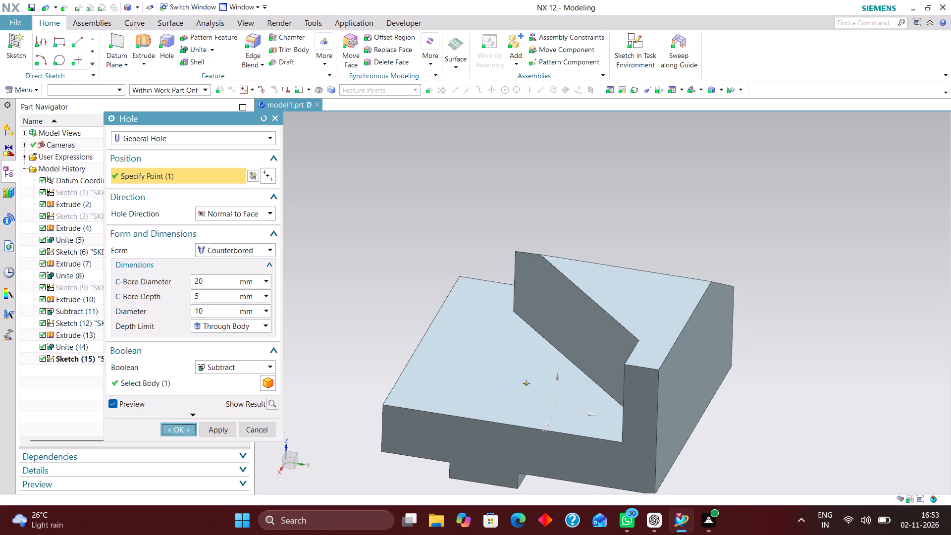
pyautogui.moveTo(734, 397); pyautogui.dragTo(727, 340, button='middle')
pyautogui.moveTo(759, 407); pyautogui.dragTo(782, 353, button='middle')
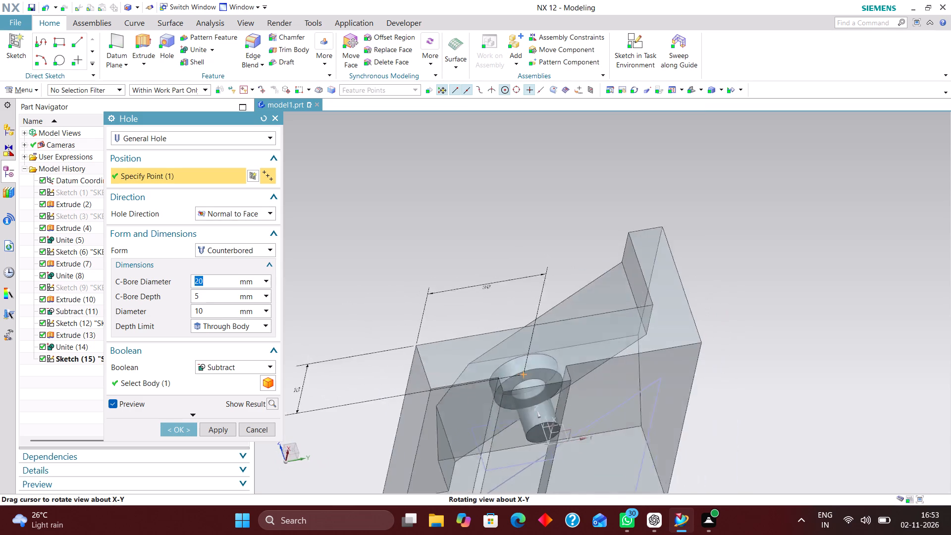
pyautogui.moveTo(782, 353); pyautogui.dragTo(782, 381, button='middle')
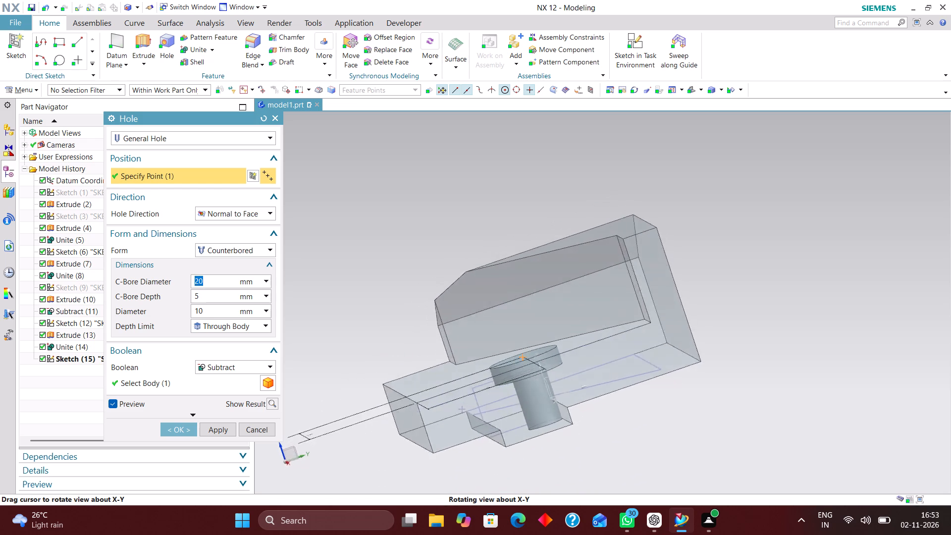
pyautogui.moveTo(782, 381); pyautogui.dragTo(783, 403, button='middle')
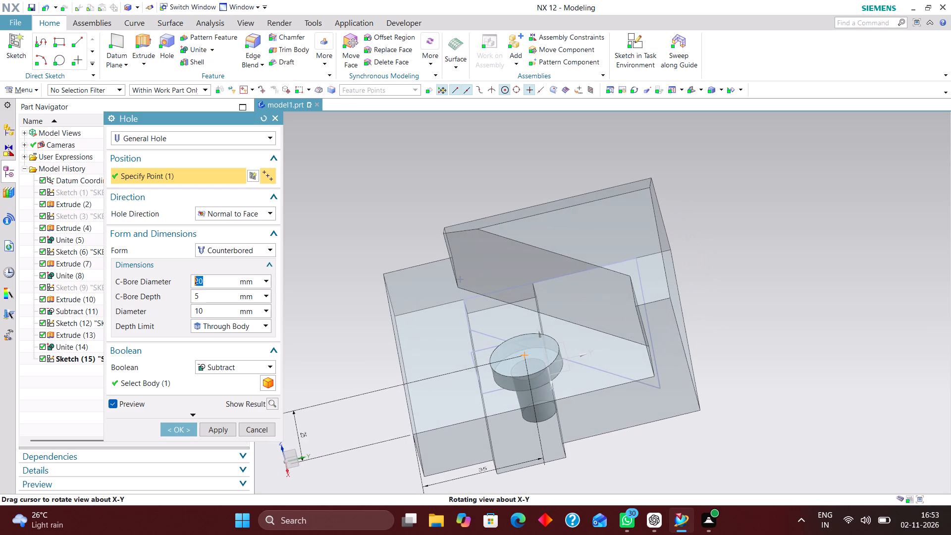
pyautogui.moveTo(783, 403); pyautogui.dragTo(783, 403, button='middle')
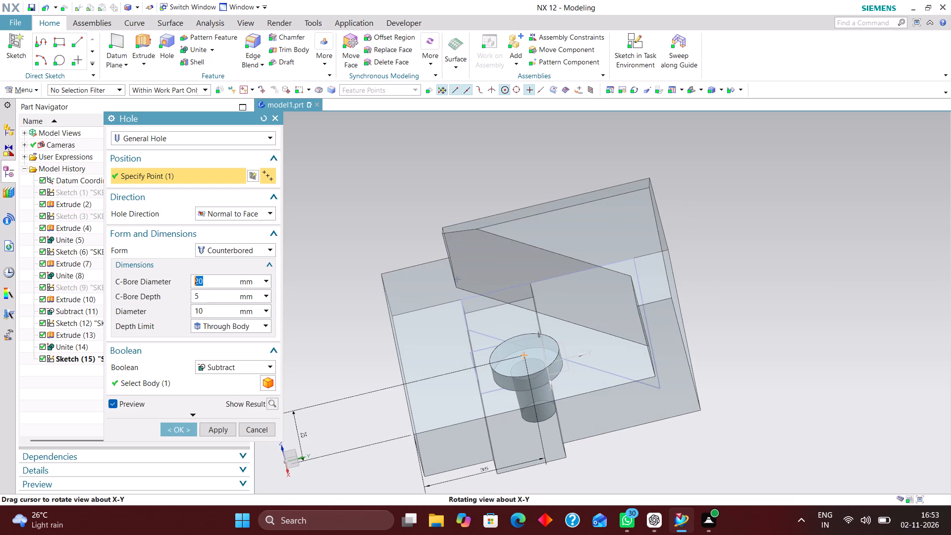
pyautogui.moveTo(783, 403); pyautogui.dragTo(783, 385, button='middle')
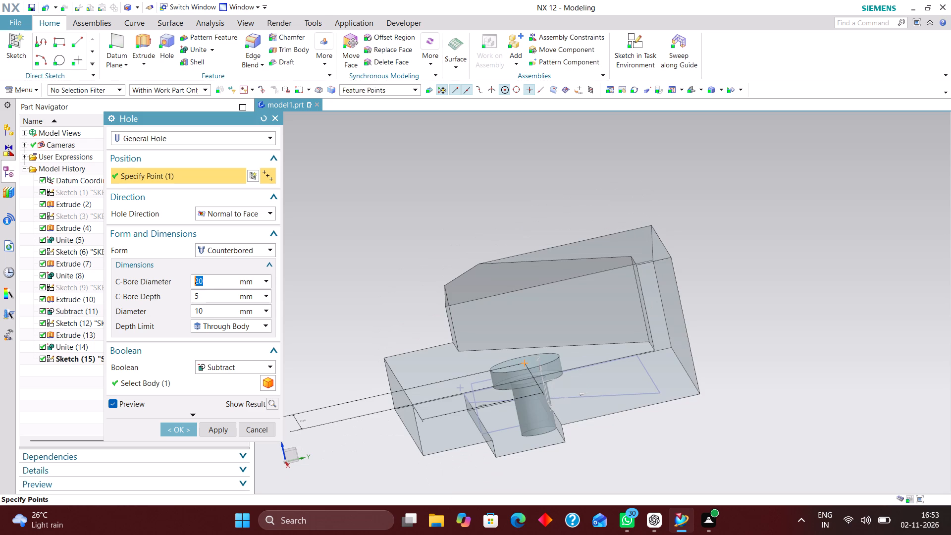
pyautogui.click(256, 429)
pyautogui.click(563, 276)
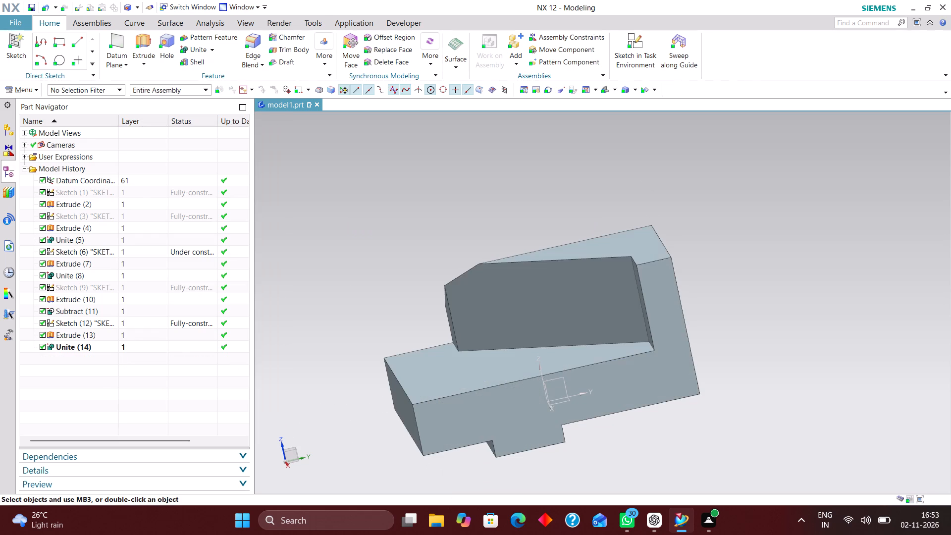
# Open the bottom key block's sketch for editing and hide the solid bracket body.
pyautogui.click(150, 318)
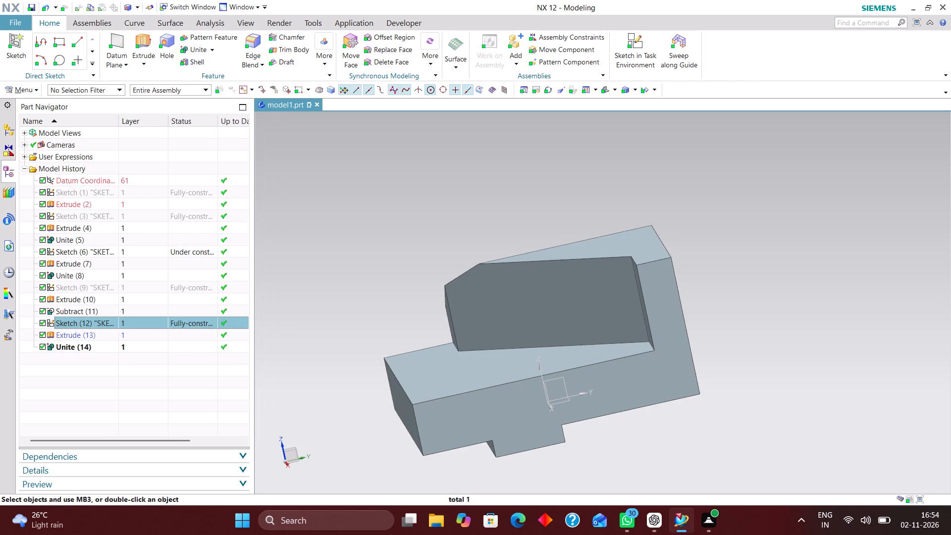
pyautogui.rightClick(149, 318)
pyautogui.click(221, 58)
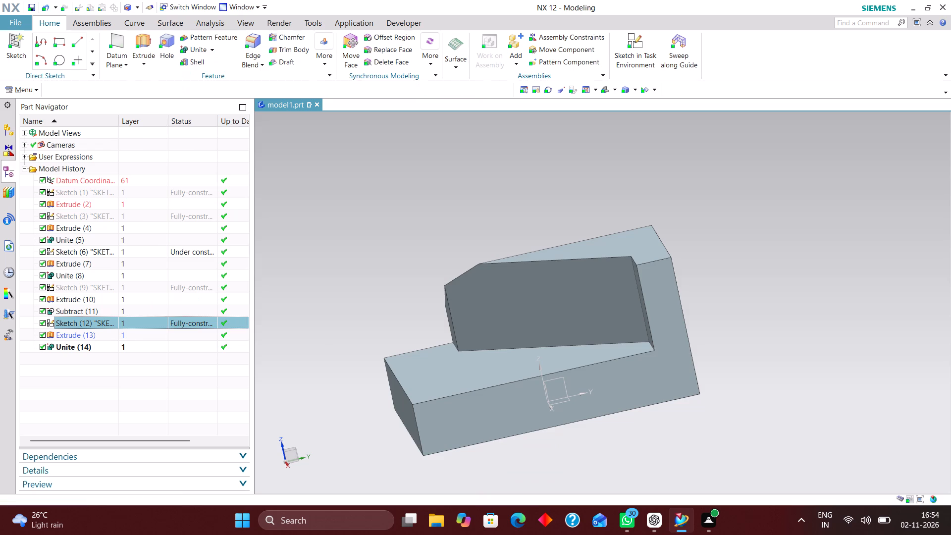
pyautogui.scroll(-3, 562, 302)
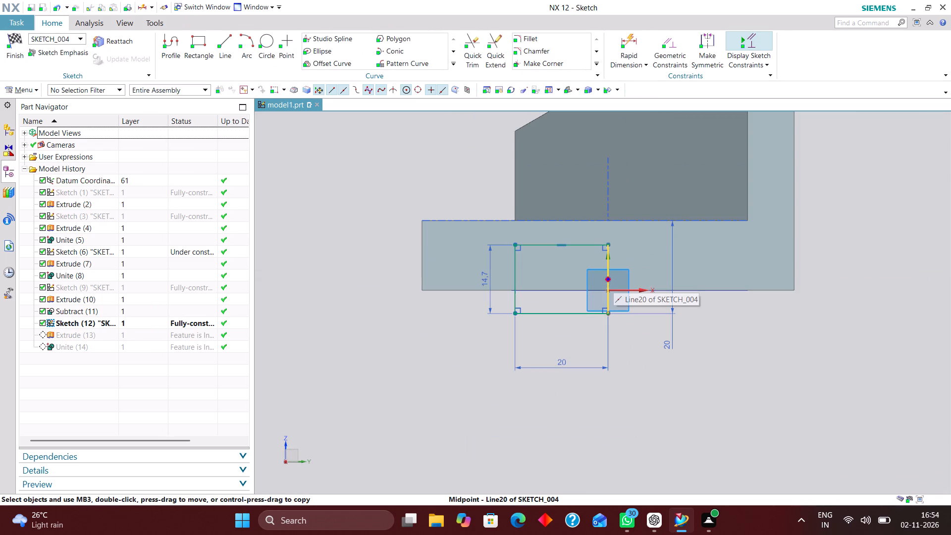
pyautogui.scroll(5, 611, 282)
pyautogui.moveTo(655, 239); pyautogui.dragTo(656, 321, button='right')
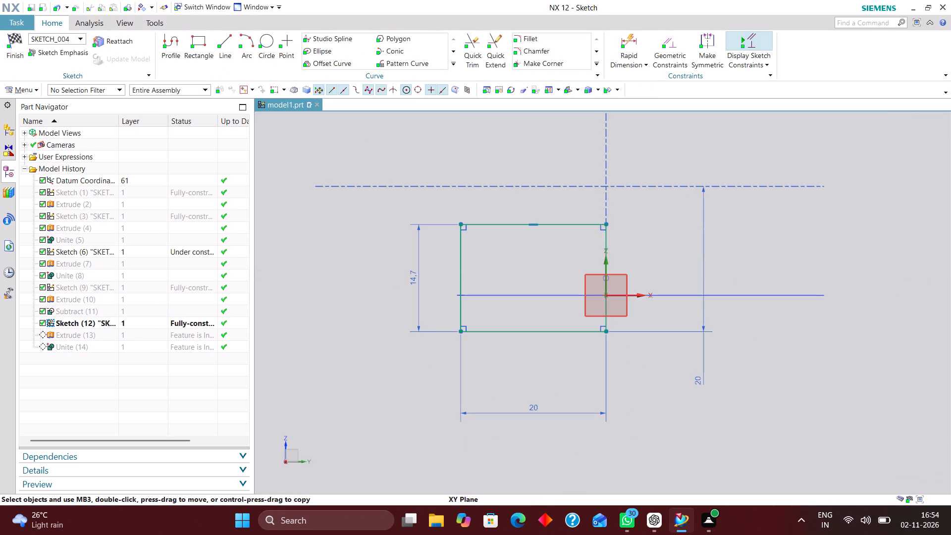
# Delete the constraint holding the rectangle's +Y edge on the vertical axis, and shift the rectangle about 3.7 mm toward +Y.
pyautogui.moveTo(612, 278); pyautogui.dragTo(444, 230, button='right')
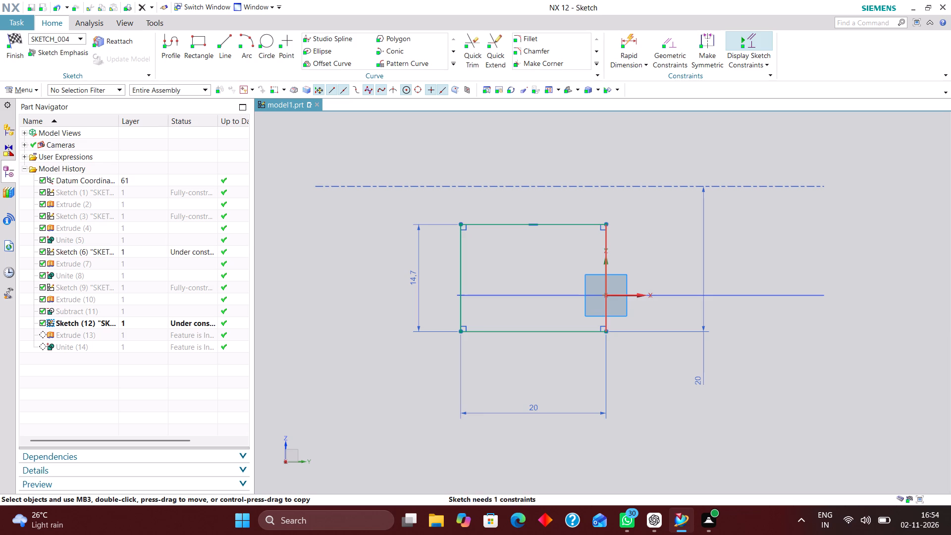
pyautogui.moveTo(606, 315); pyautogui.dragTo(633, 311)
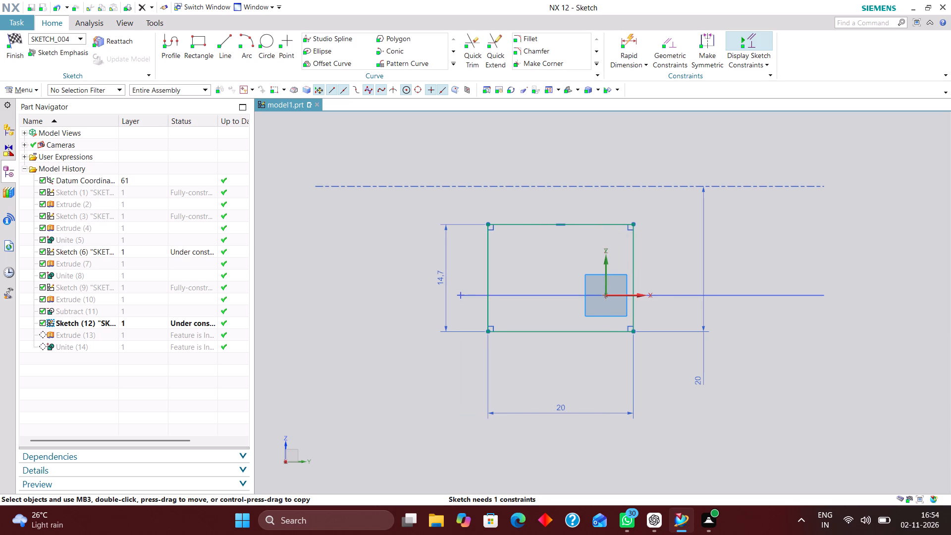
# Dimension the rectangle's +Y edge 5 mm from the vertical axis, and finish the sketch.
pyautogui.click(624, 43)
pyautogui.click(603, 268)
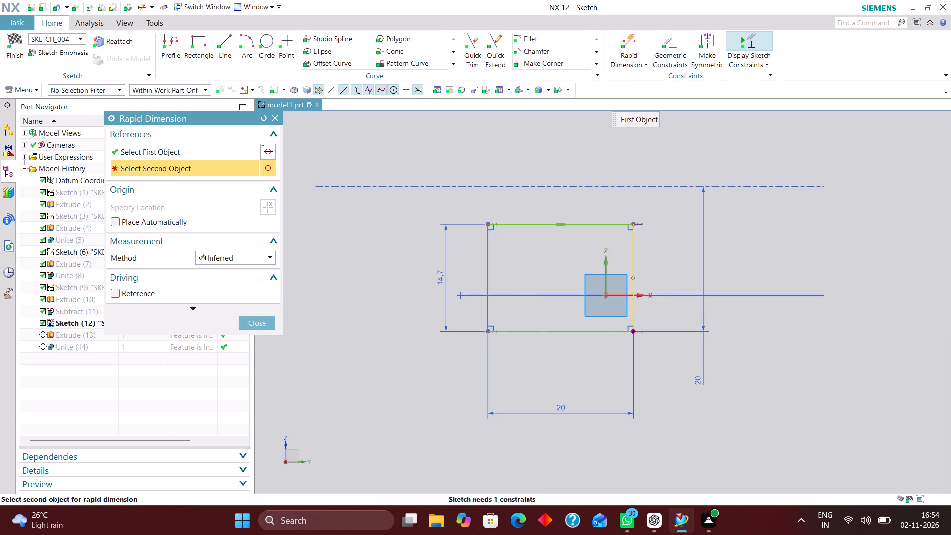
pyautogui.click(637, 307)
pyautogui.click(622, 465)
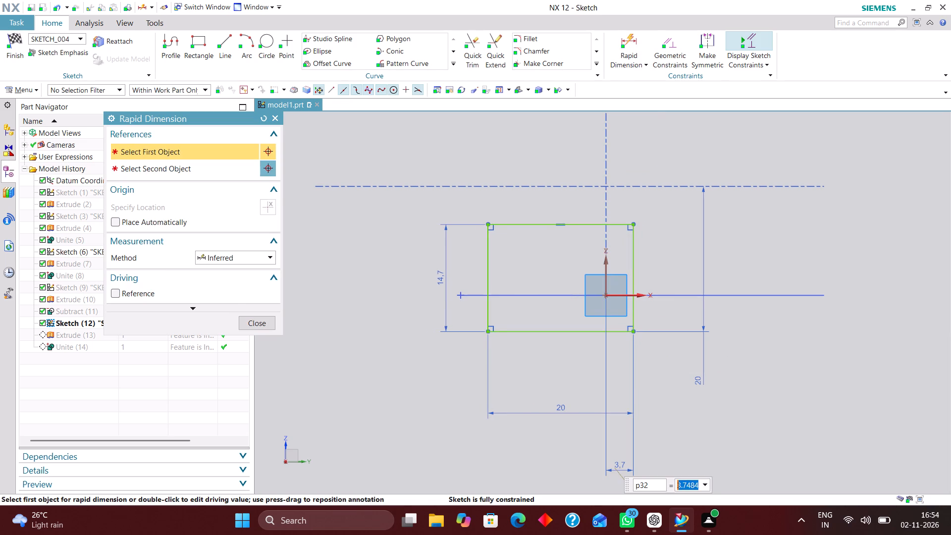
pyautogui.press('5')
pyautogui.press('Return')
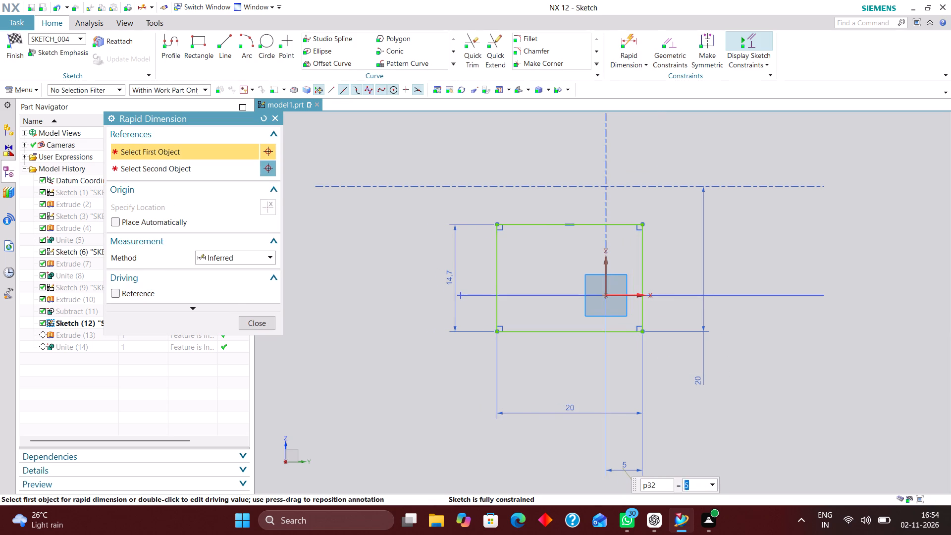
pyautogui.click(265, 327)
pyautogui.click(14, 41)
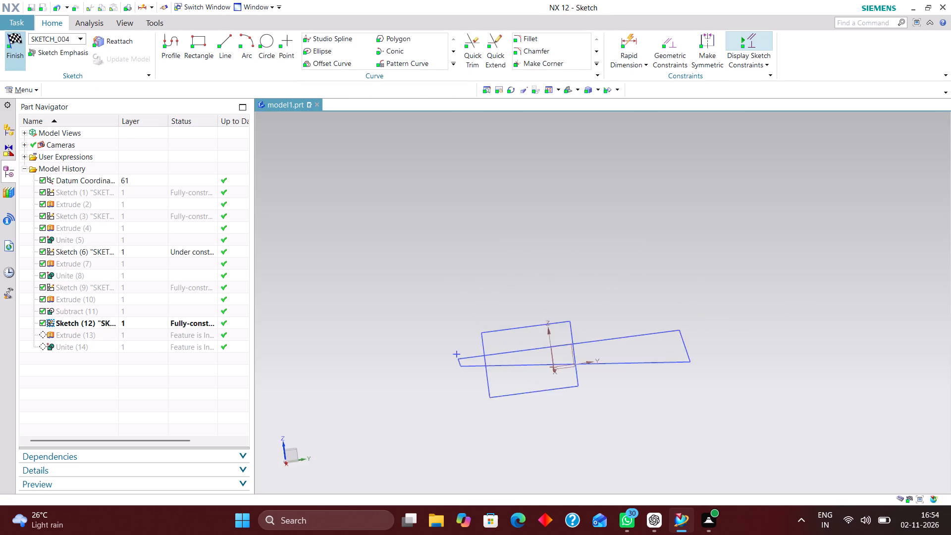
# Show the hidden solid bracket body again.
pyautogui.moveTo(509, 285); pyautogui.dragTo(515, 304, button='middle')
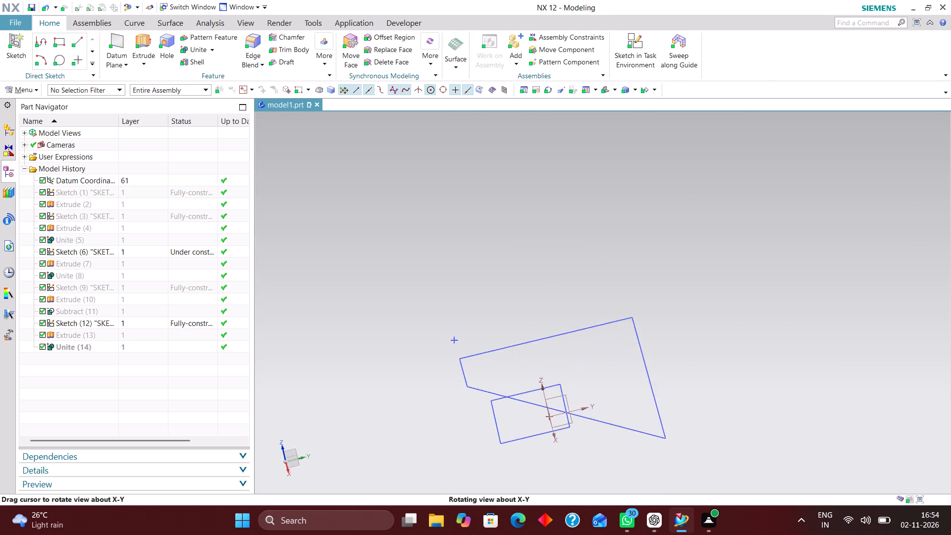
pyautogui.moveTo(515, 304); pyautogui.dragTo(524, 293, button='middle')
pyautogui.rightClick(92, 301)
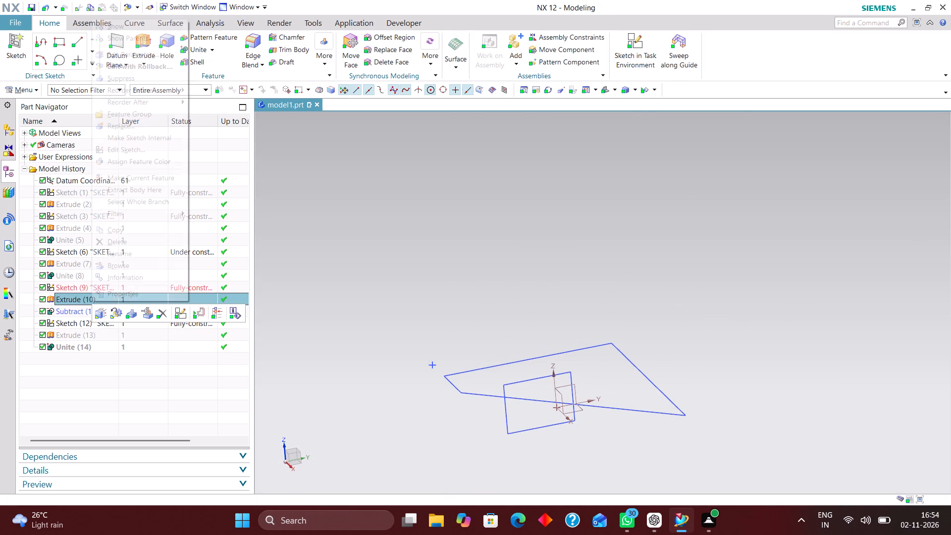
pyautogui.click(131, 27)
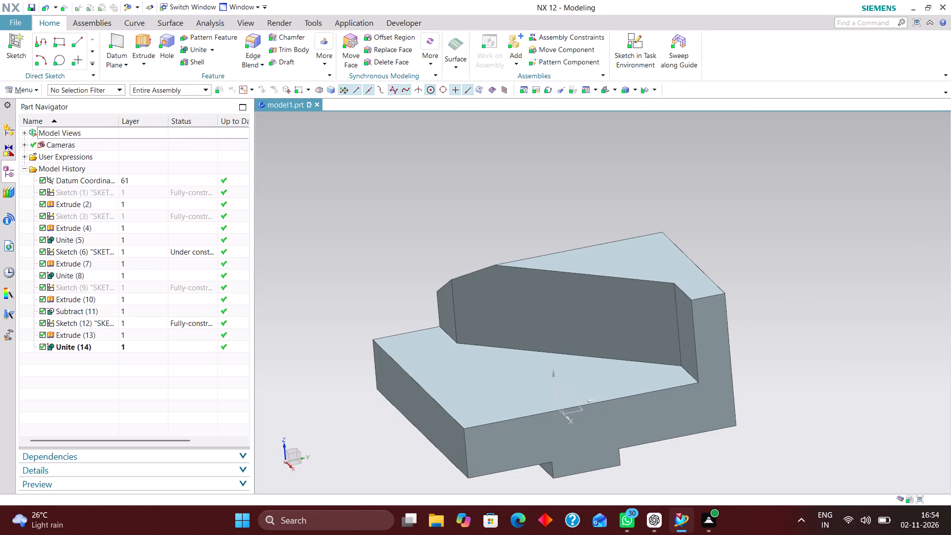
# Hide the two sketches still visible on the underside of the bracket.
pyautogui.moveTo(760, 314); pyautogui.dragTo(744, 253, button='middle')
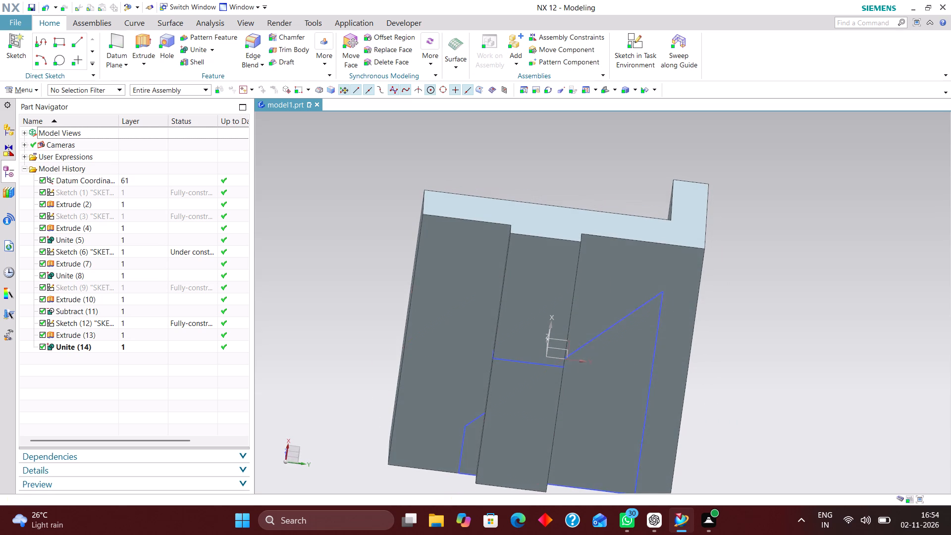
pyautogui.moveTo(656, 345); pyautogui.dragTo(658, 404, button='right')
pyautogui.moveTo(533, 363); pyautogui.dragTo(537, 413, button='right')
pyautogui.scroll(1, 790, 286)
pyautogui.moveTo(789, 287); pyautogui.dragTo(794, 330, button='middle')
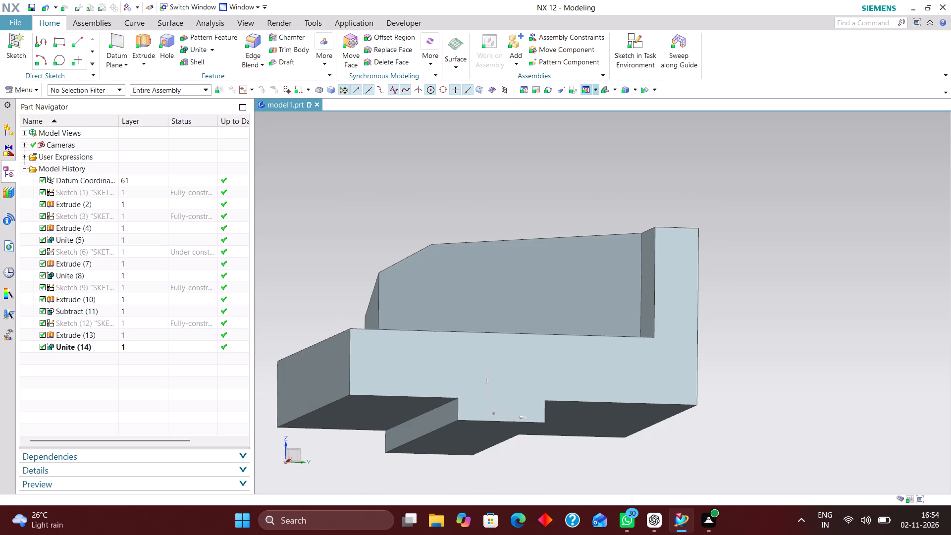
pyautogui.click(602, 89)
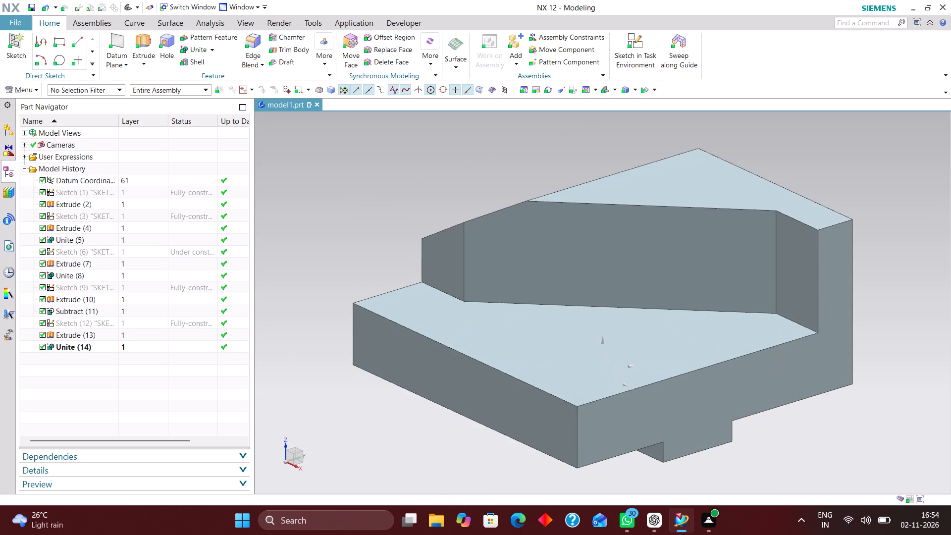
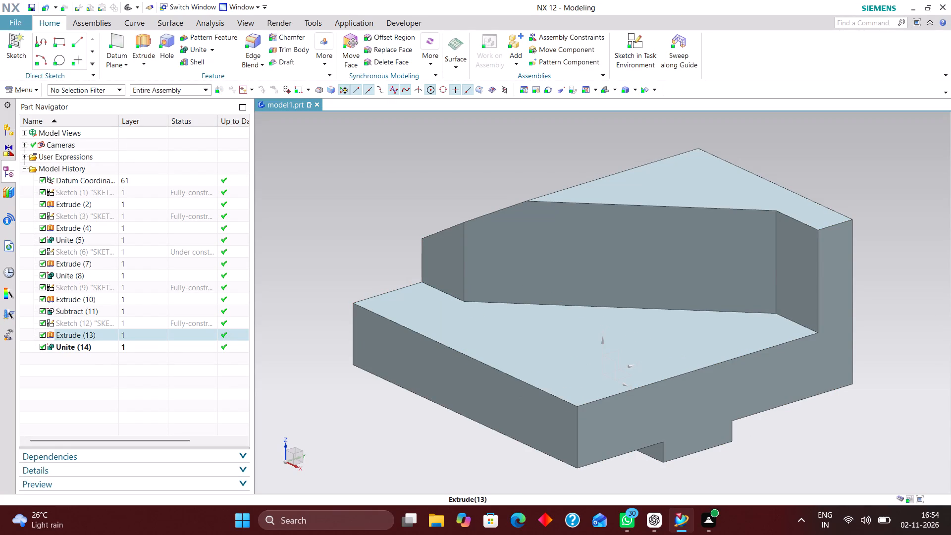
# Inspect the bracket's upper faces, base and bottom key block from several angles.
pyautogui.scroll(-1, 648, 363)
pyautogui.scroll(3, 655, 361)
pyautogui.scroll(-2, 648, 368)
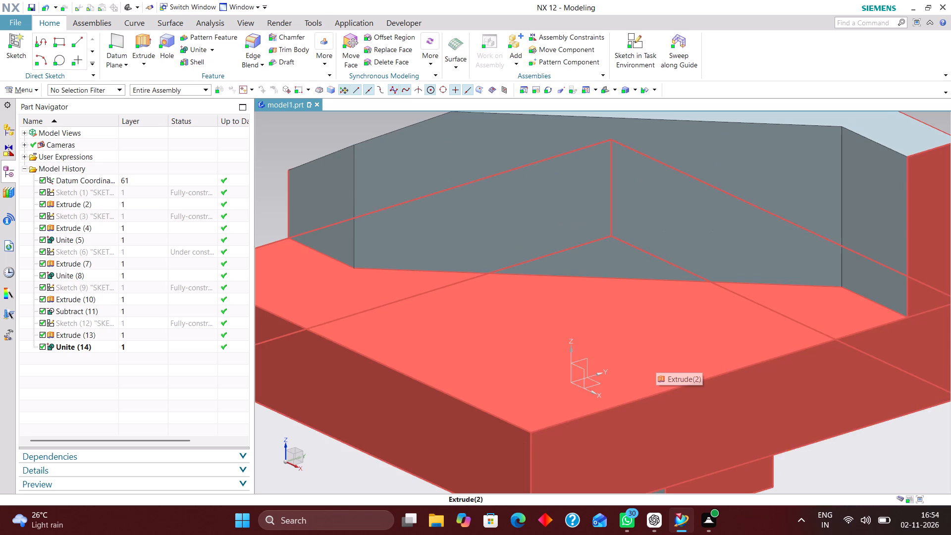
pyautogui.scroll(-2, 648, 369)
pyautogui.scroll(5, 641, 350)
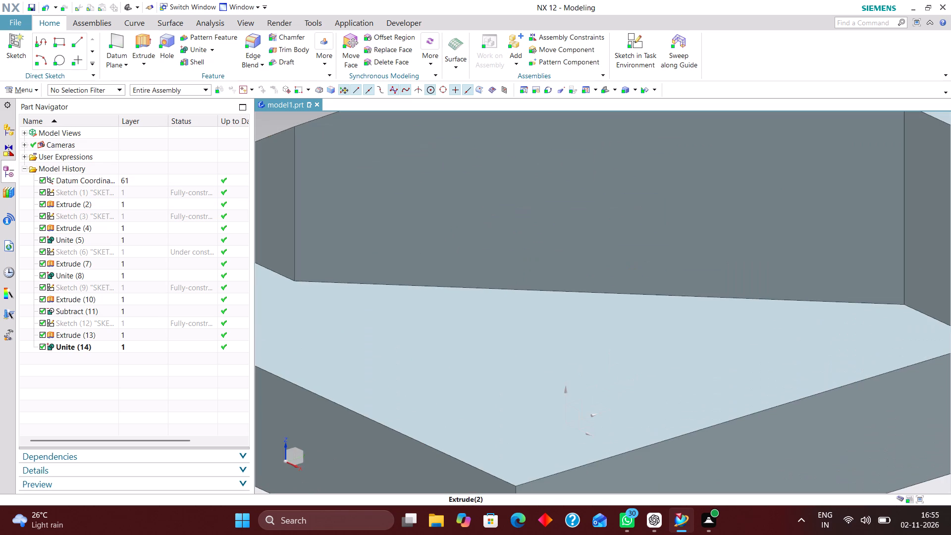
pyautogui.scroll(-4, 641, 352)
pyautogui.scroll(4, 642, 357)
pyautogui.scroll(-3, 643, 357)
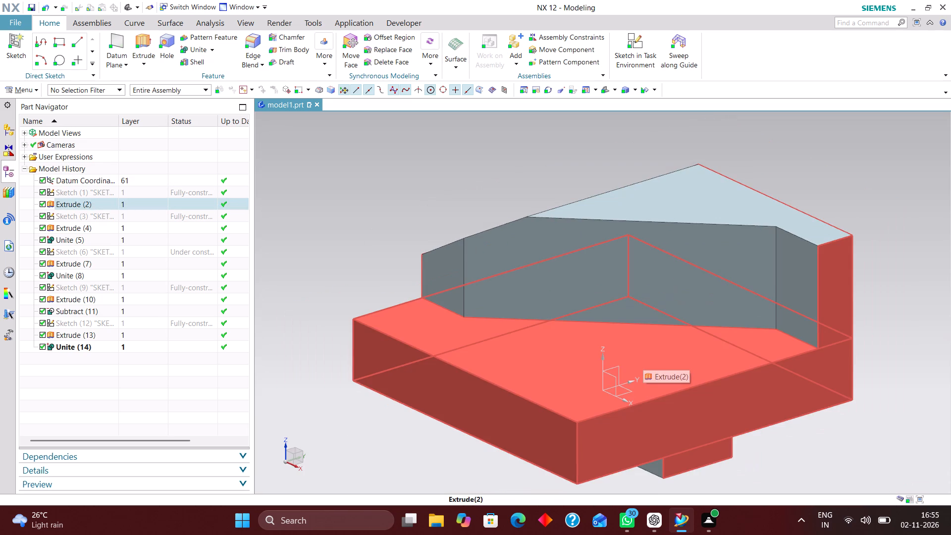
pyautogui.scroll(1, 645, 355)
pyautogui.scroll(-2, 645, 354)
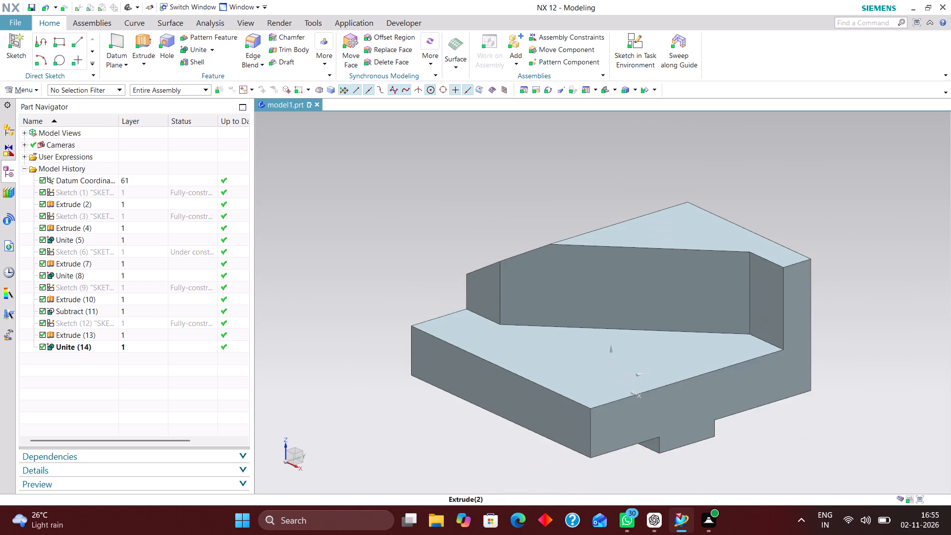
pyautogui.scroll(2, 680, 295)
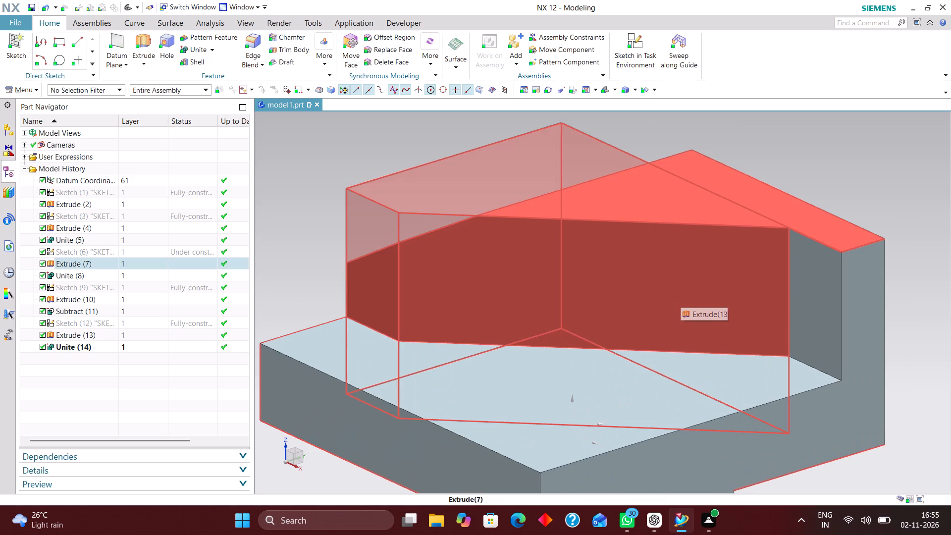
pyautogui.scroll(-2, 688, 300)
pyautogui.moveTo(771, 418); pyautogui.dragTo(771, 411, button='middle')
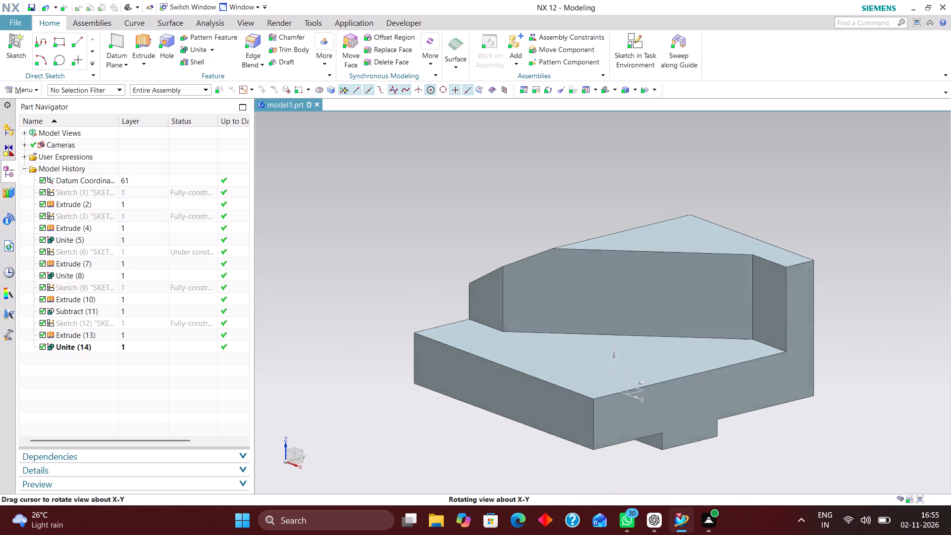
pyautogui.moveTo(771, 411); pyautogui.dragTo(790, 436, button='middle')
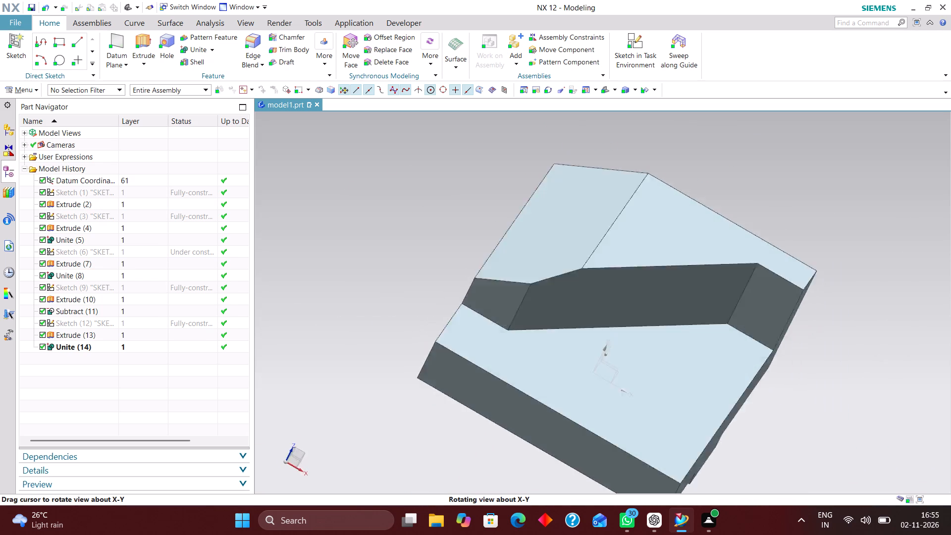
pyautogui.moveTo(790, 436); pyautogui.dragTo(760, 411, button='middle')
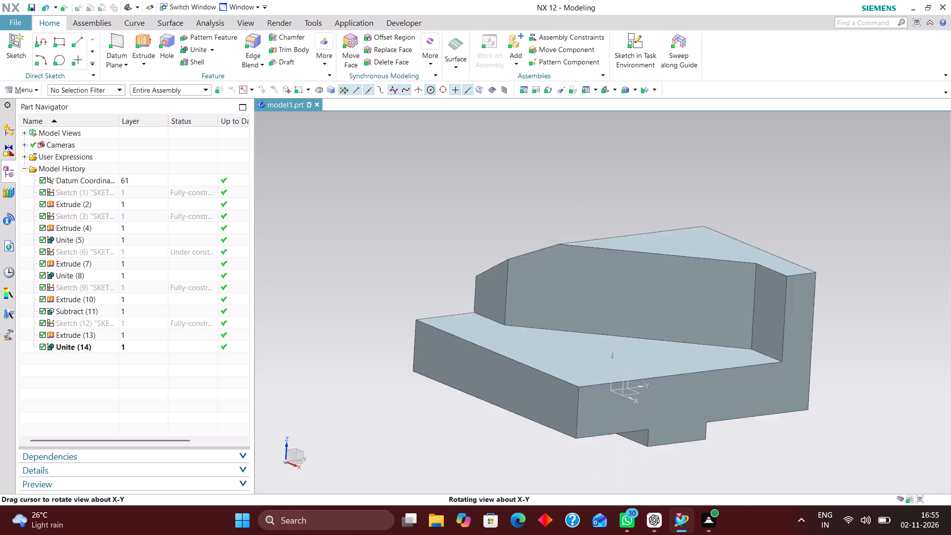
pyautogui.moveTo(760, 411); pyautogui.dragTo(760, 412, button='middle')
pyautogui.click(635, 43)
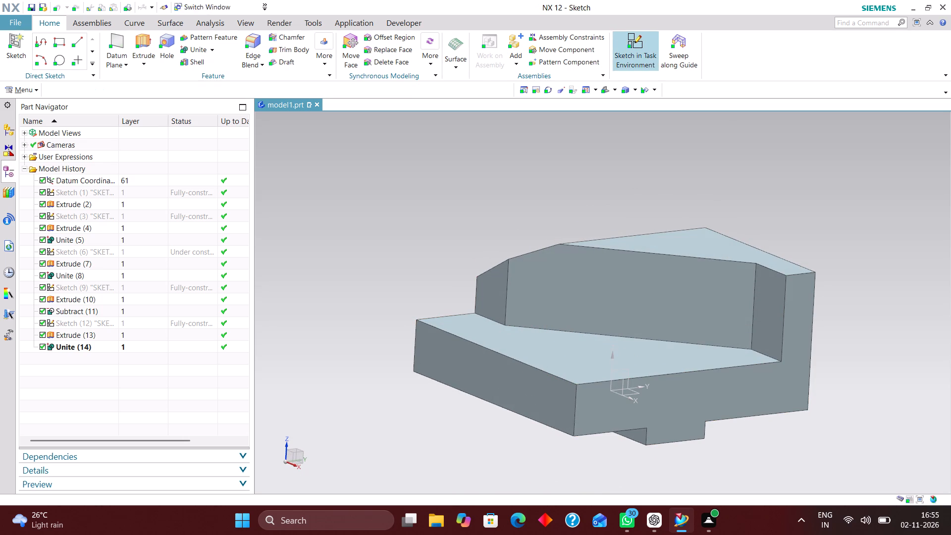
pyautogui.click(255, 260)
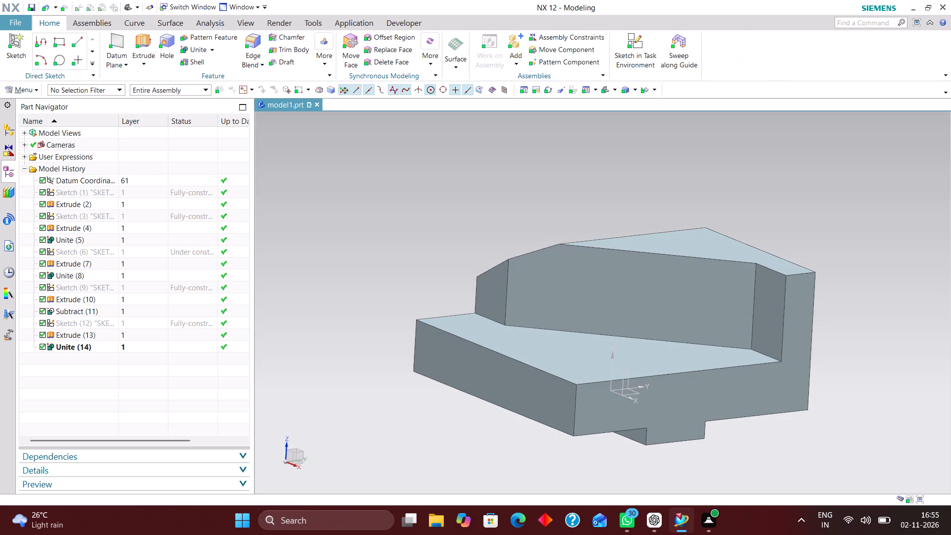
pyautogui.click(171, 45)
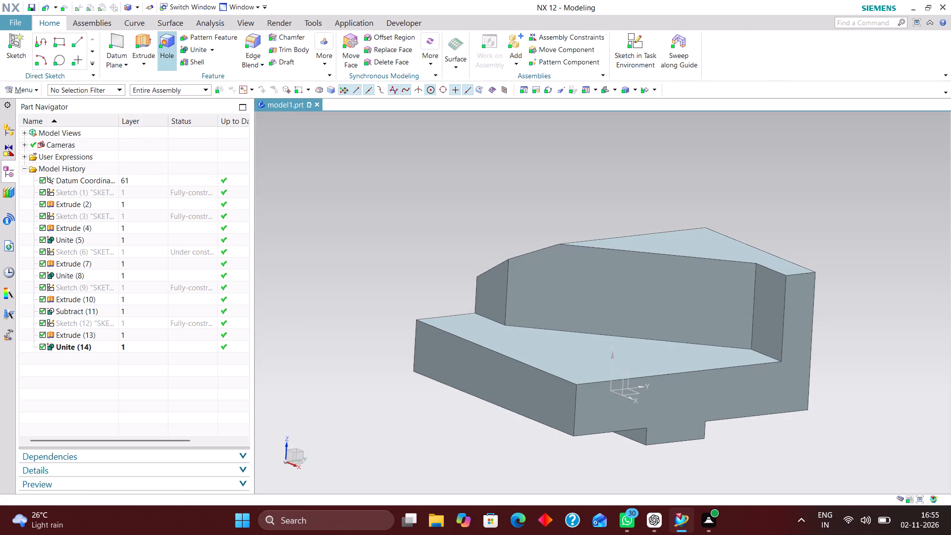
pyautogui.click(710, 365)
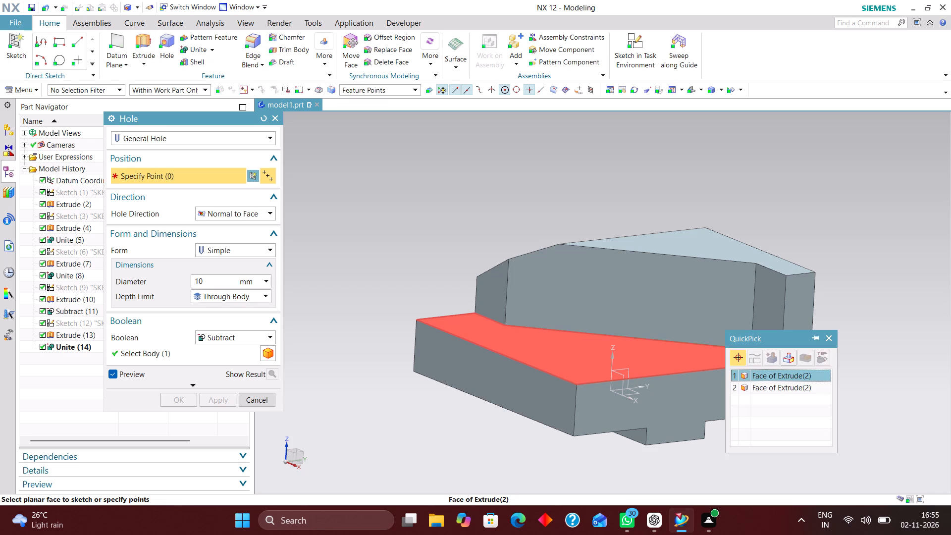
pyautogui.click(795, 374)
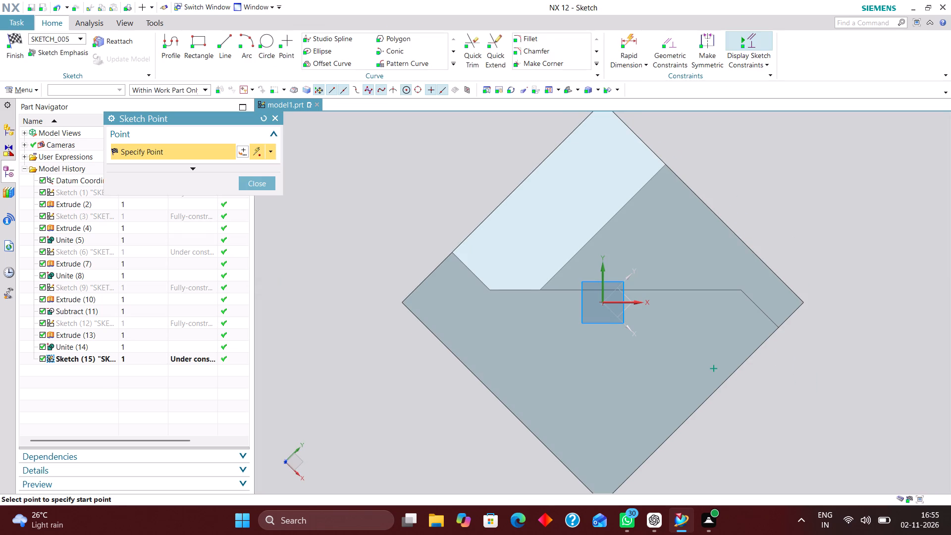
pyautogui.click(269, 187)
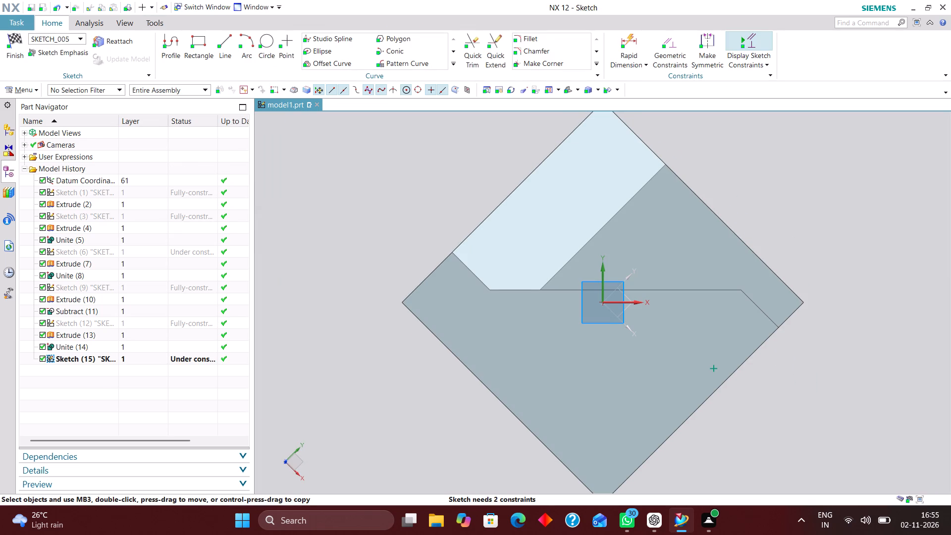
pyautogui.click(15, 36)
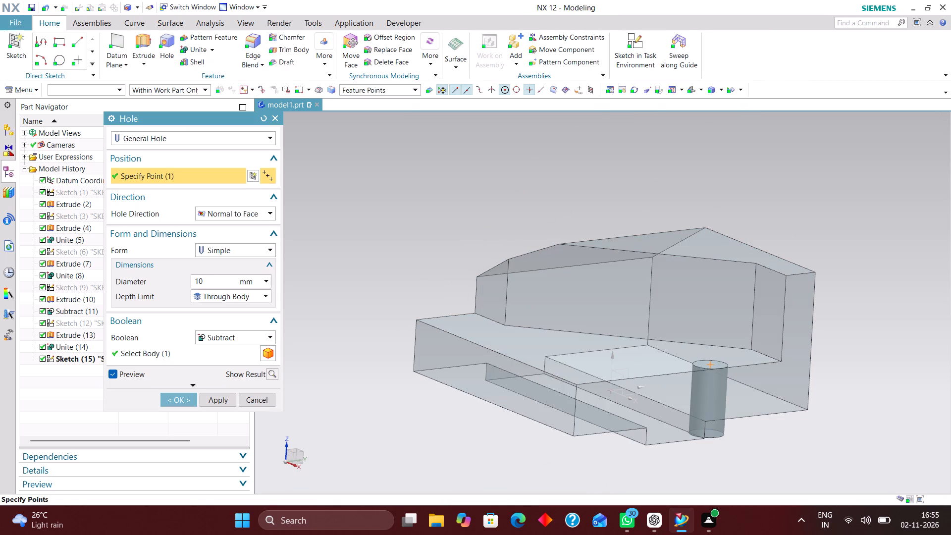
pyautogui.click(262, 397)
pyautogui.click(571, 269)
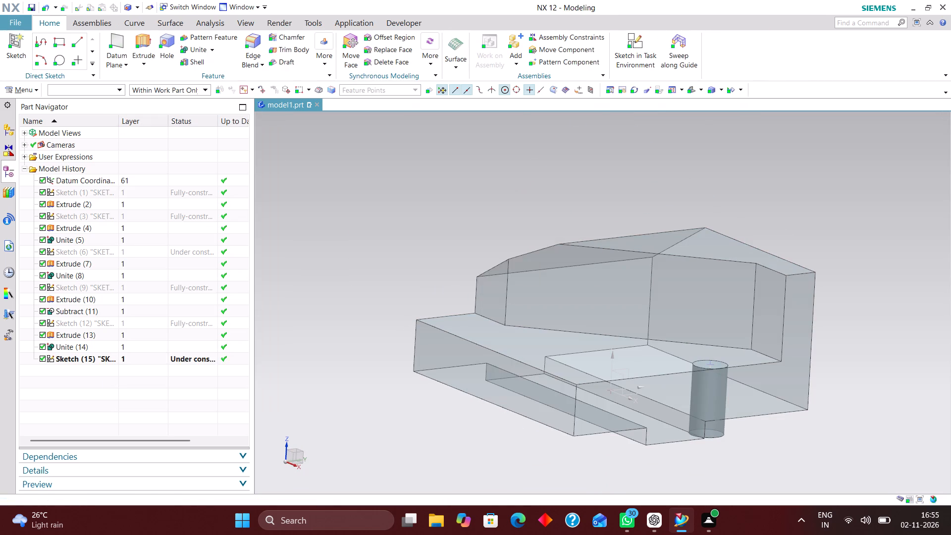
# Create a sketch on the datum XY plane and draw a circle about 15.8 mm in diameter near the base's +X edge.
pyautogui.click(636, 49)
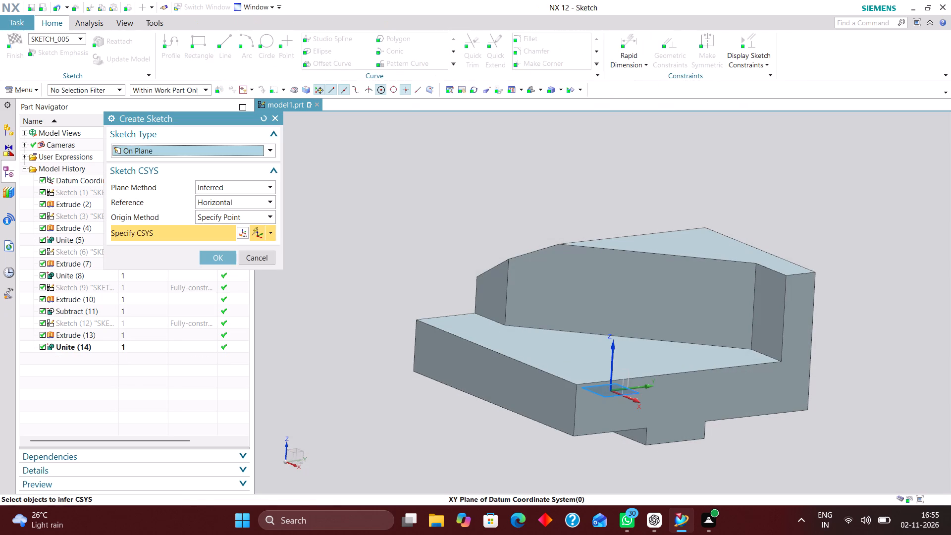
pyautogui.click(634, 393)
pyautogui.click(213, 255)
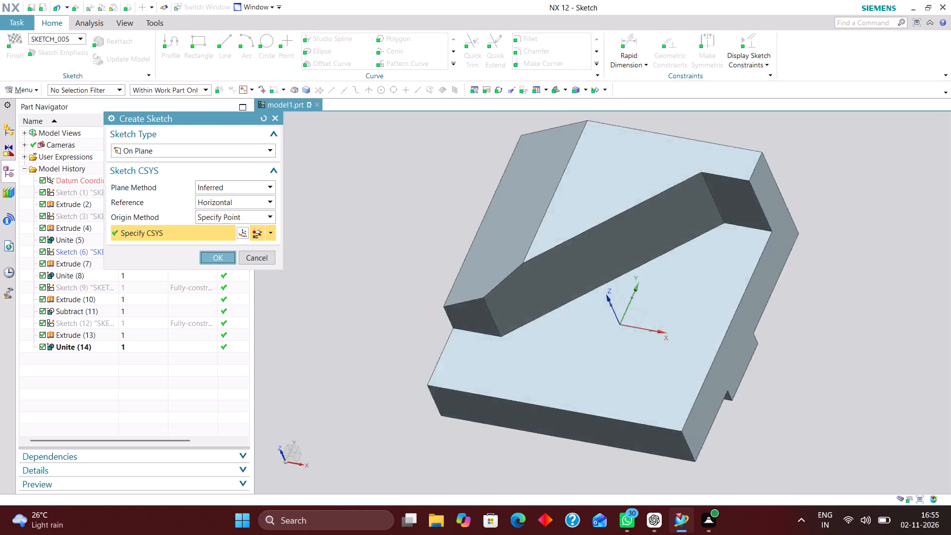
pyautogui.click(265, 44)
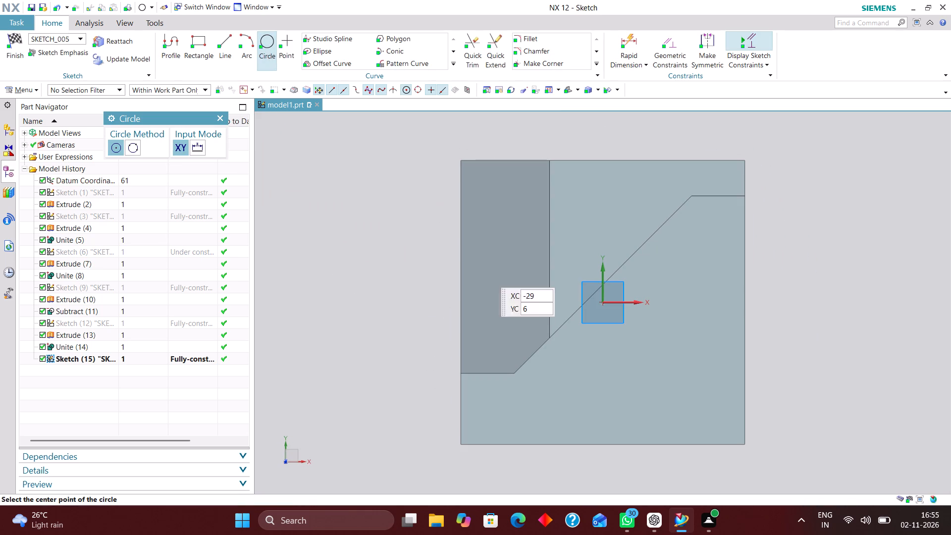
pyautogui.click(703, 344)
pyautogui.click(714, 370)
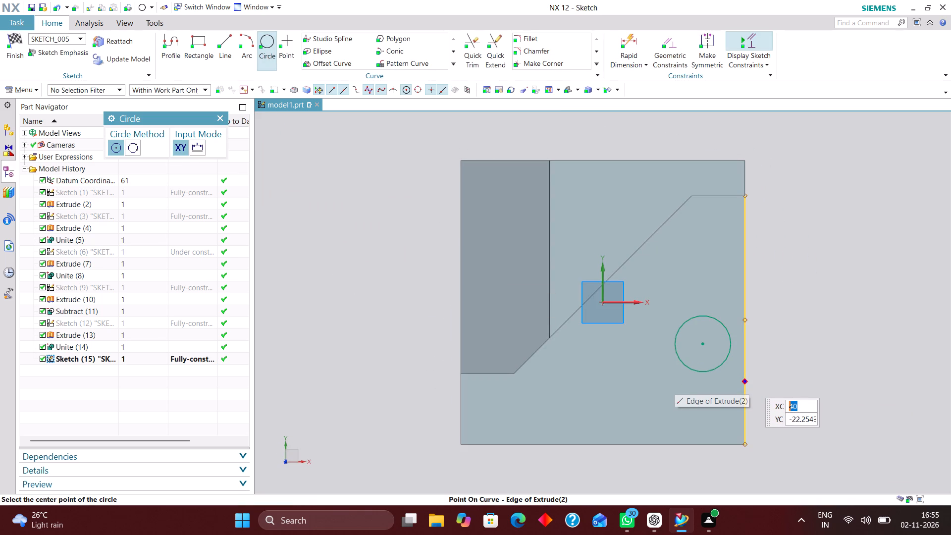
# Dimension the circle's centre 25 mm from the base's +X edge and 35 mm from its -Y edge.
pyautogui.click(625, 40)
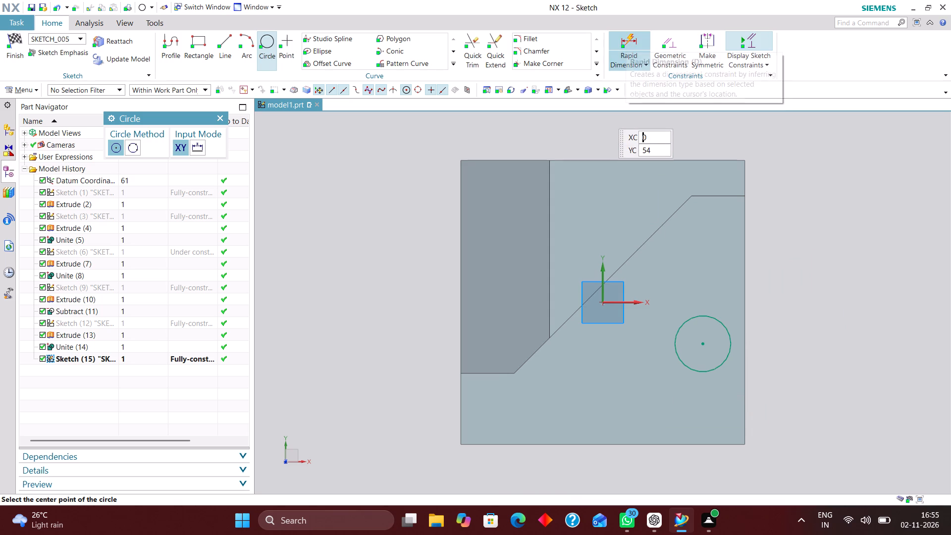
pyautogui.click(702, 343)
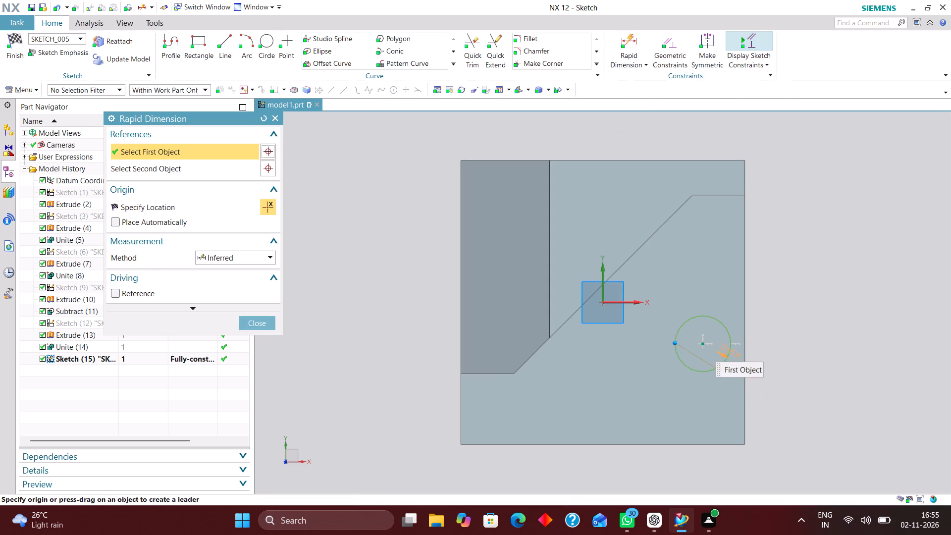
pyautogui.click(744, 395)
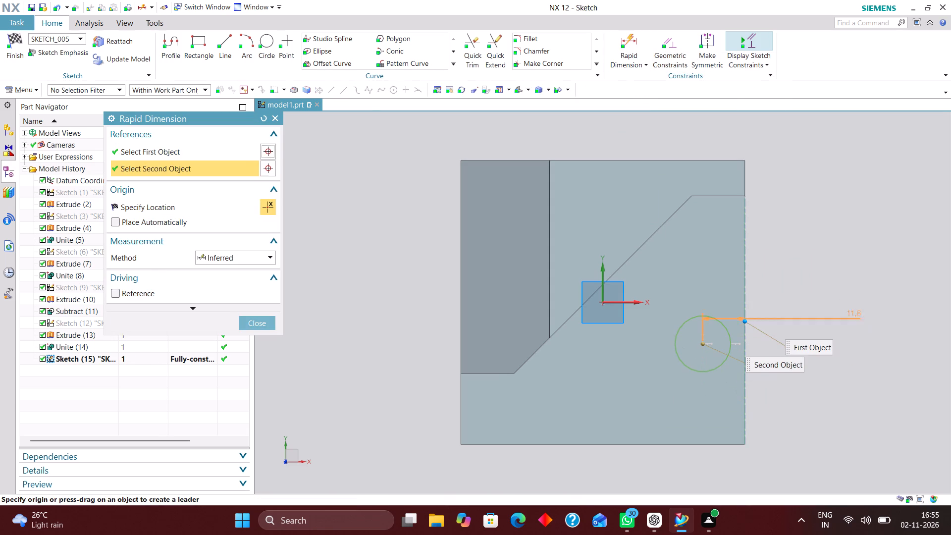
pyautogui.click(843, 301)
pyautogui.press('2')
pyautogui.press('5')
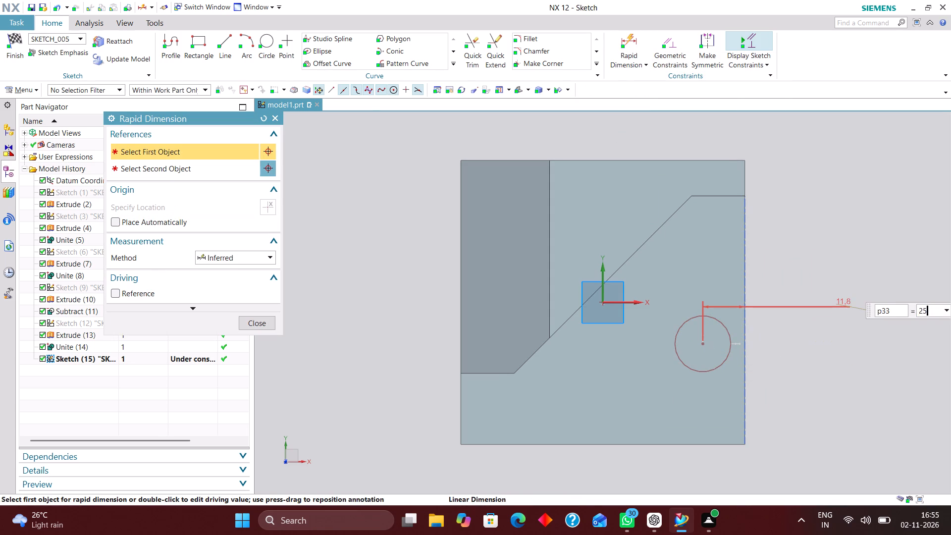
pyautogui.press('Return')
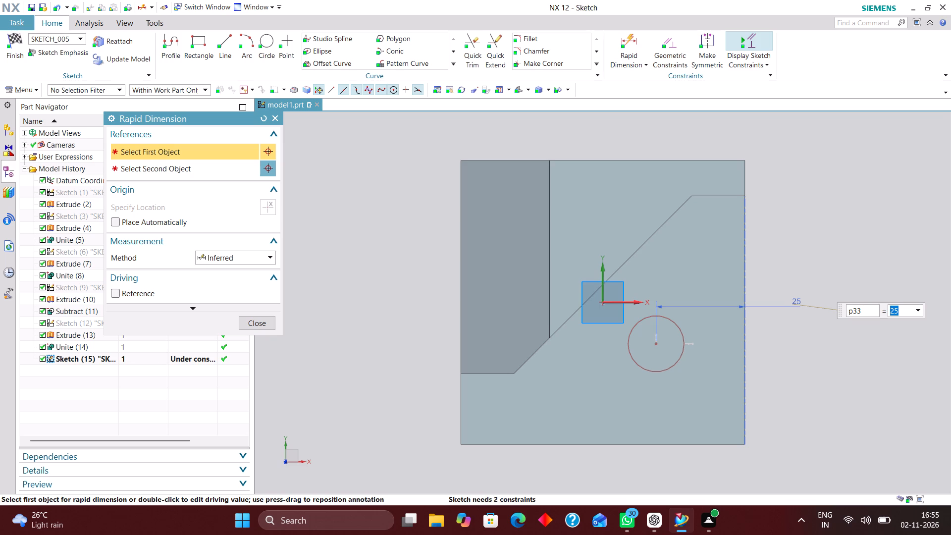
pyautogui.click(655, 345)
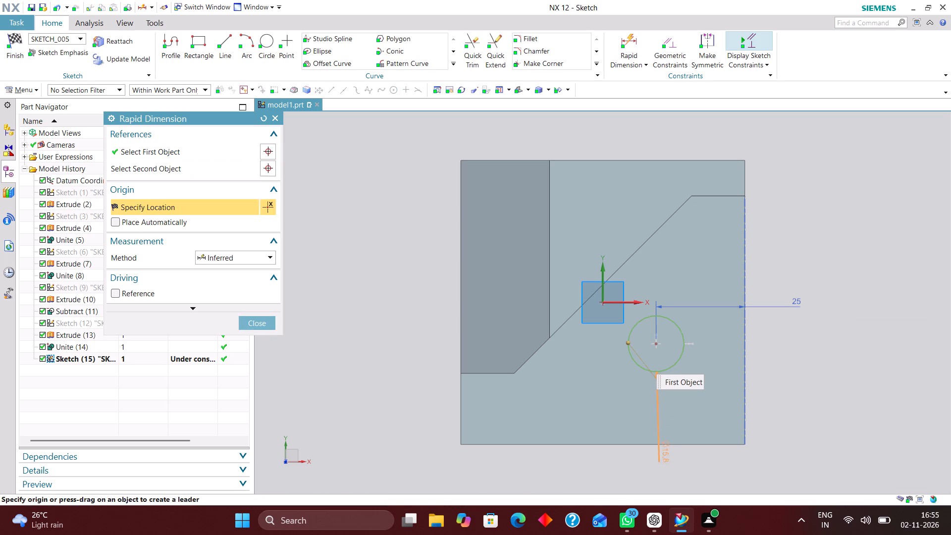
pyautogui.click(664, 446)
pyautogui.click(840, 393)
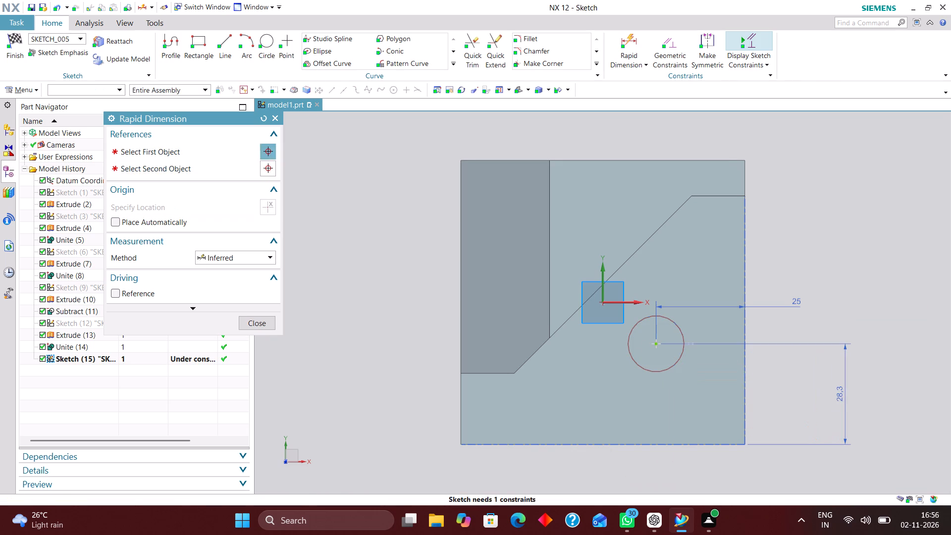
pyautogui.write('35')
pyautogui.press('Return')
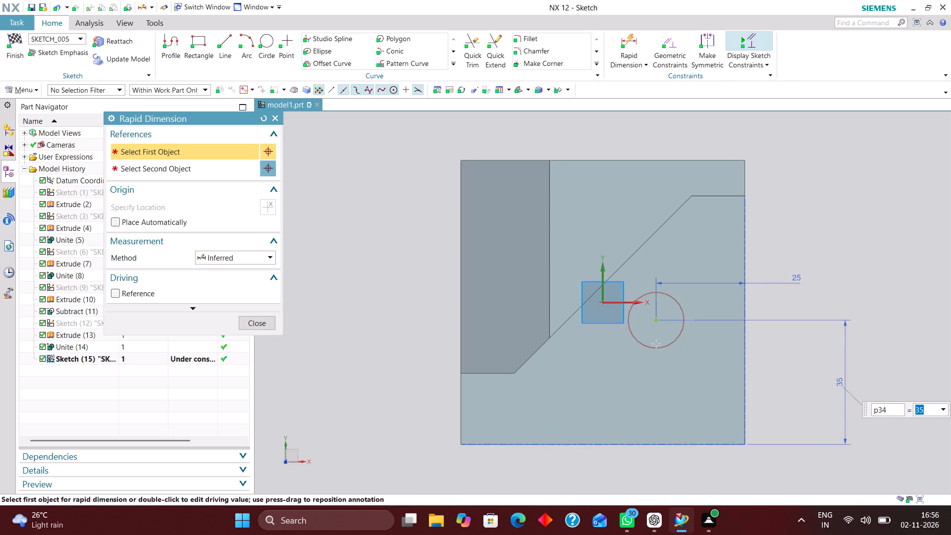
# Add a diametral dimension of 20 mm to the circle and finish the sketch.
pyautogui.click(255, 258)
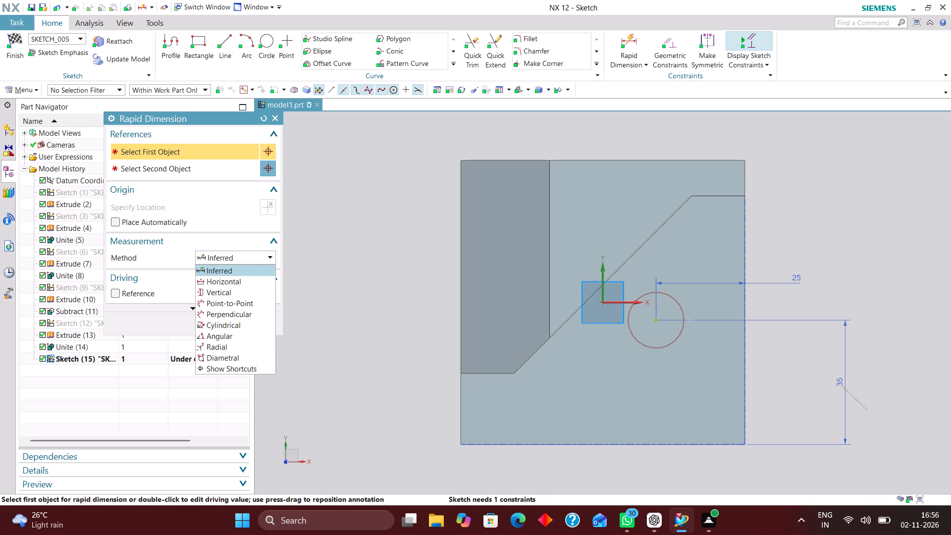
pyautogui.click(237, 355)
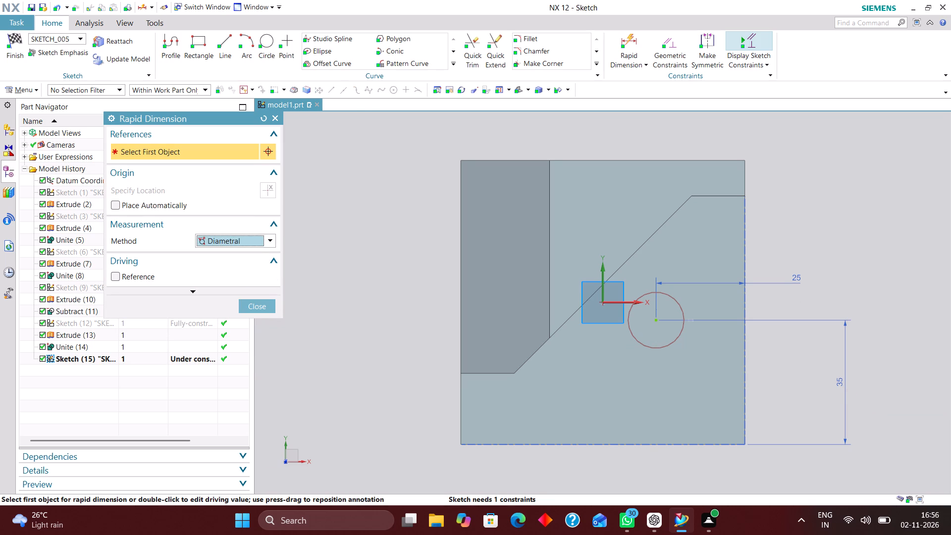
pyautogui.click(679, 303)
pyautogui.click(686, 268)
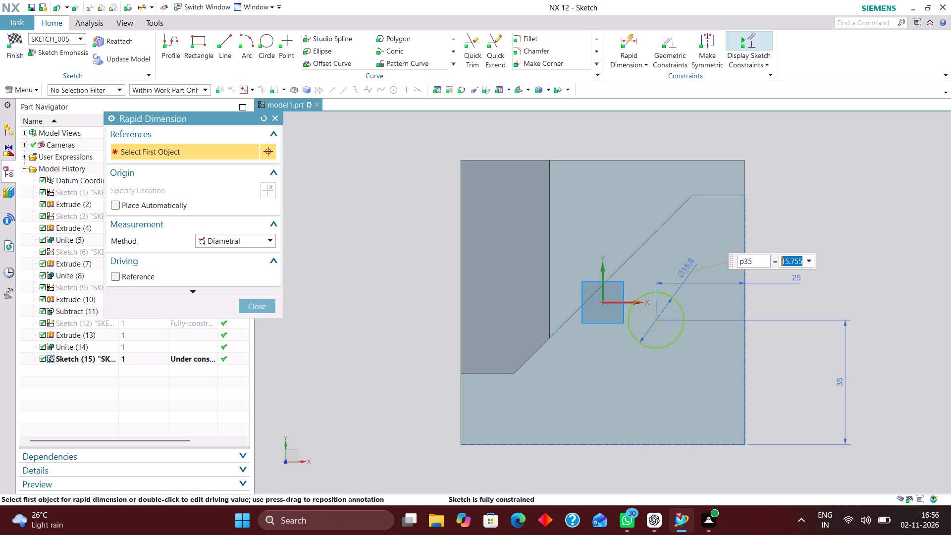
pyautogui.write('20')
pyautogui.press('Return')
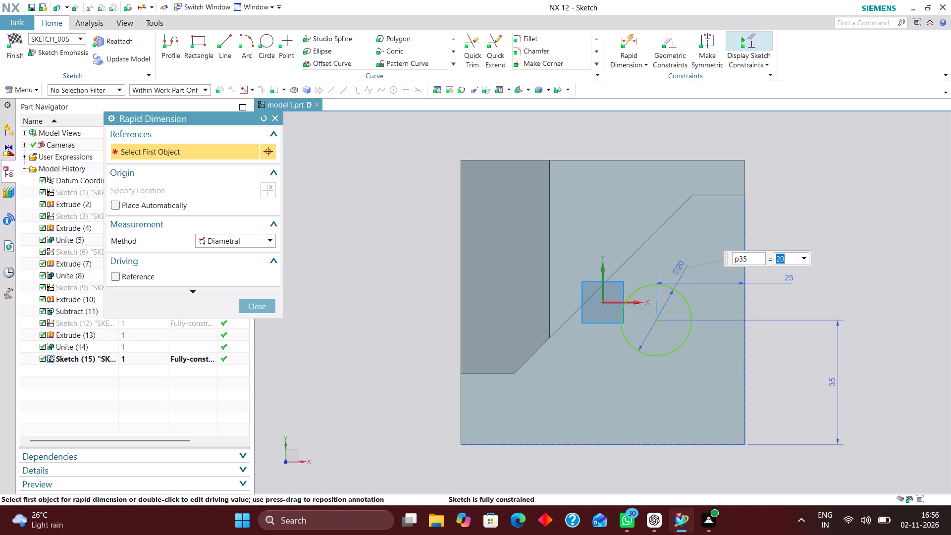
pyautogui.click(251, 303)
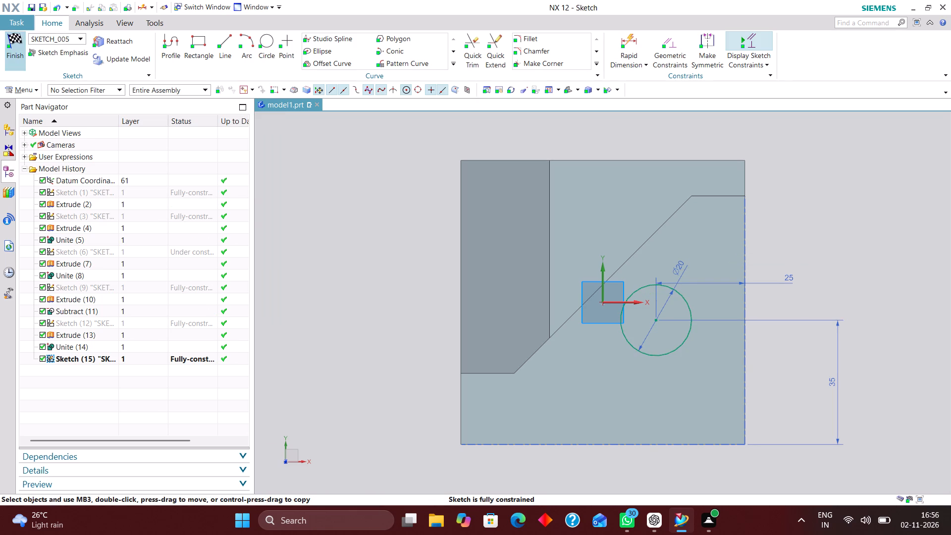
pyautogui.click(18, 42)
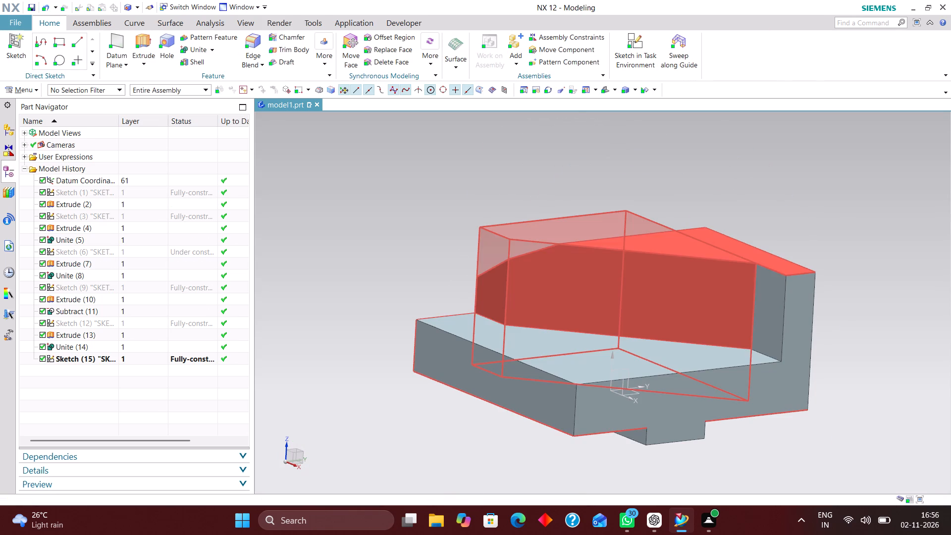
# Extrude the 20 mm circle upward from 10 mm to 26.5 mm as a separate body, without a Boolean.
pyautogui.click(151, 41)
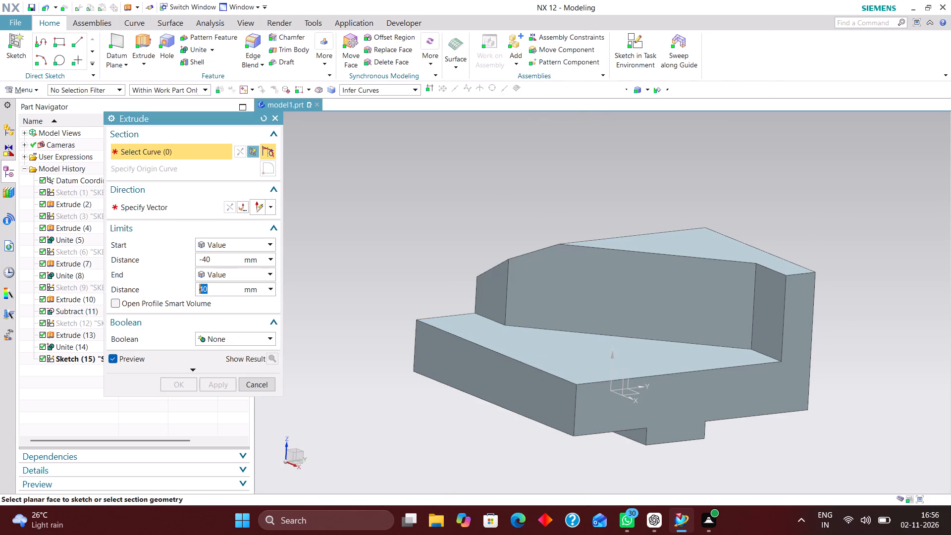
pyautogui.click(75, 359)
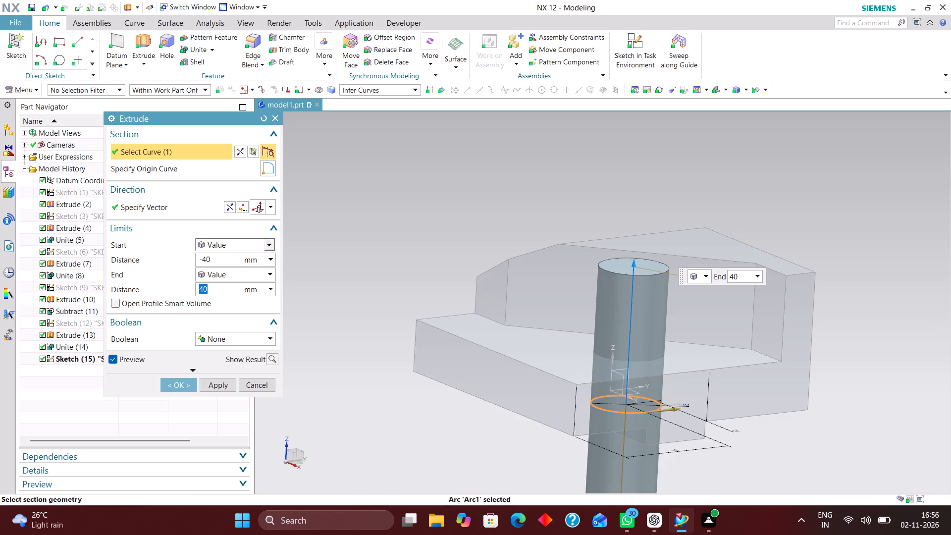
pyautogui.moveTo(211, 255); pyautogui.dragTo(183, 262)
pyautogui.press('0')
pyautogui.press('Return')
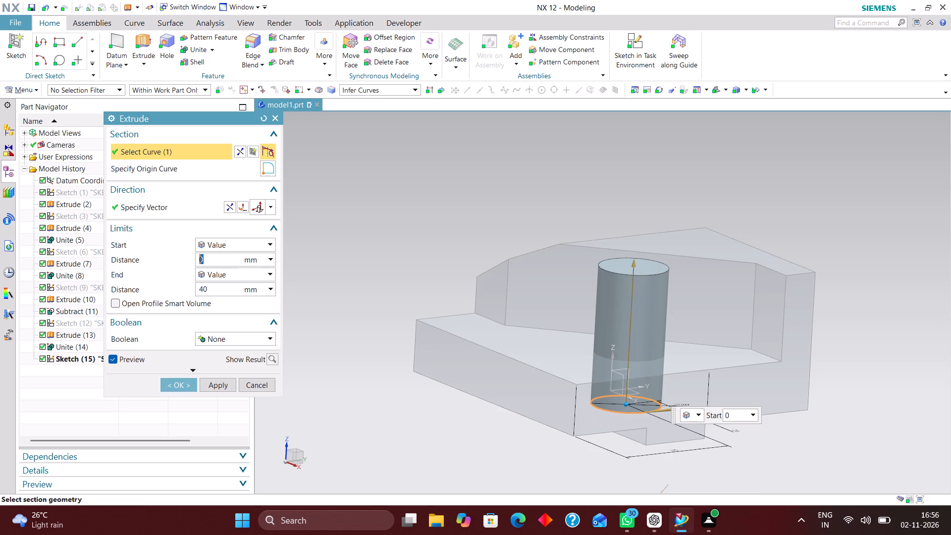
pyautogui.click(229, 207)
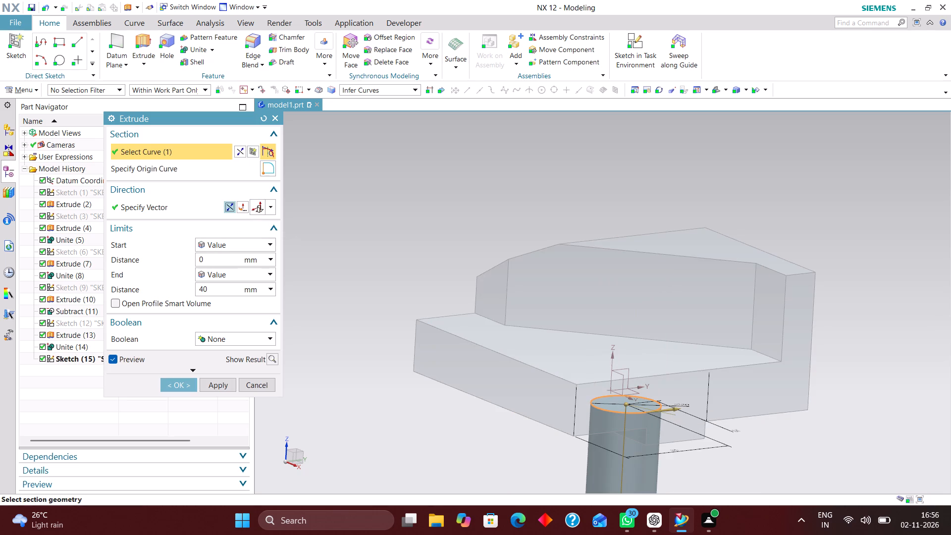
pyautogui.moveTo(899, 413); pyautogui.dragTo(875, 403, button='middle')
pyautogui.moveTo(867, 355); pyautogui.dragTo(732, 352, button='right')
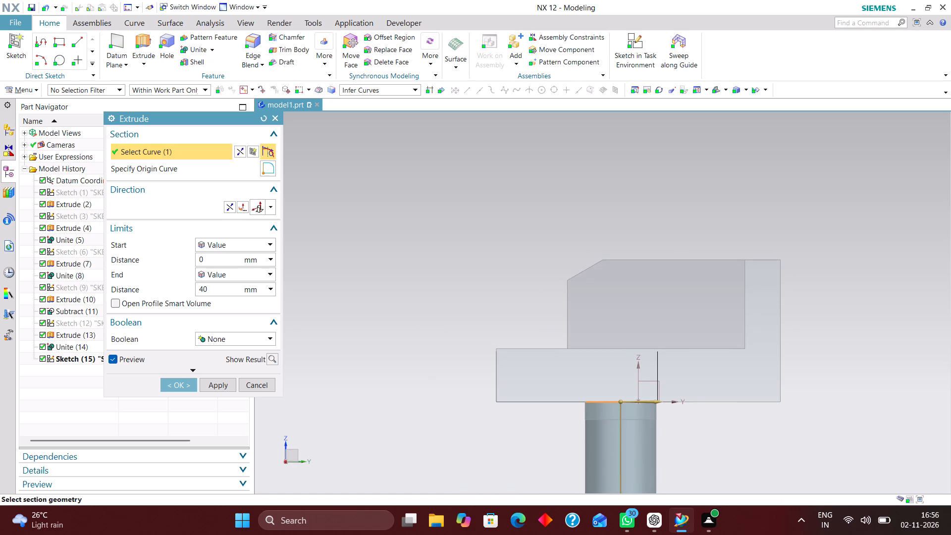
pyautogui.click(230, 208)
pyautogui.scroll(2, 595, 343)
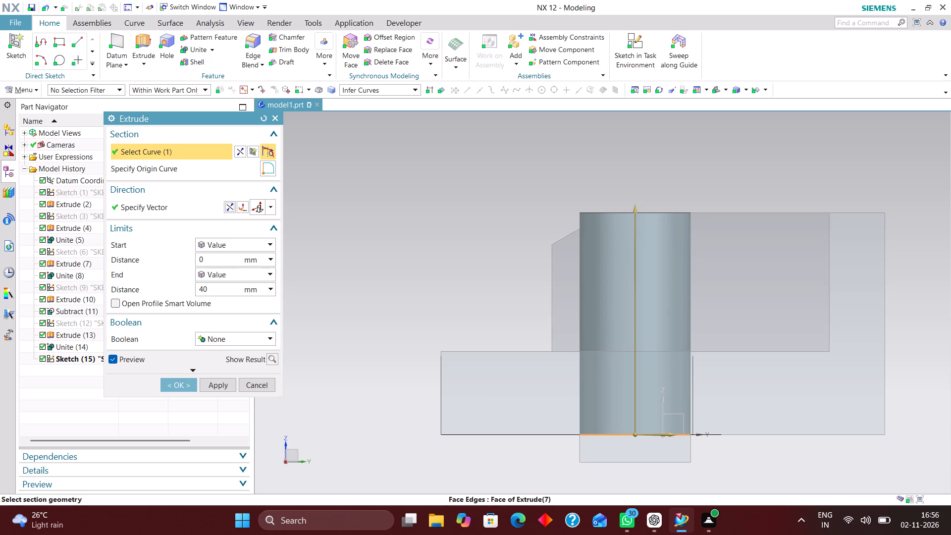
pyautogui.moveTo(635, 432); pyautogui.dragTo(644, 352)
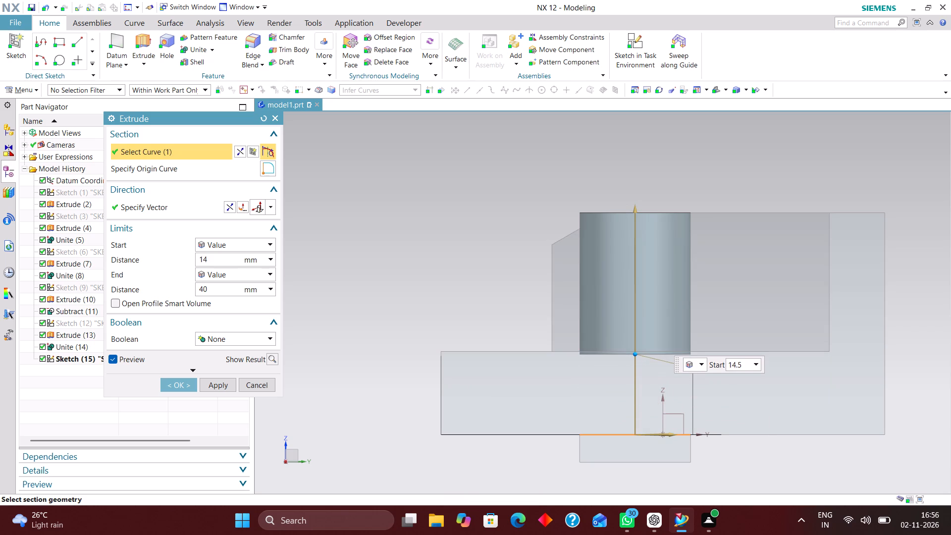
pyautogui.moveTo(644, 352); pyautogui.dragTo(643, 349)
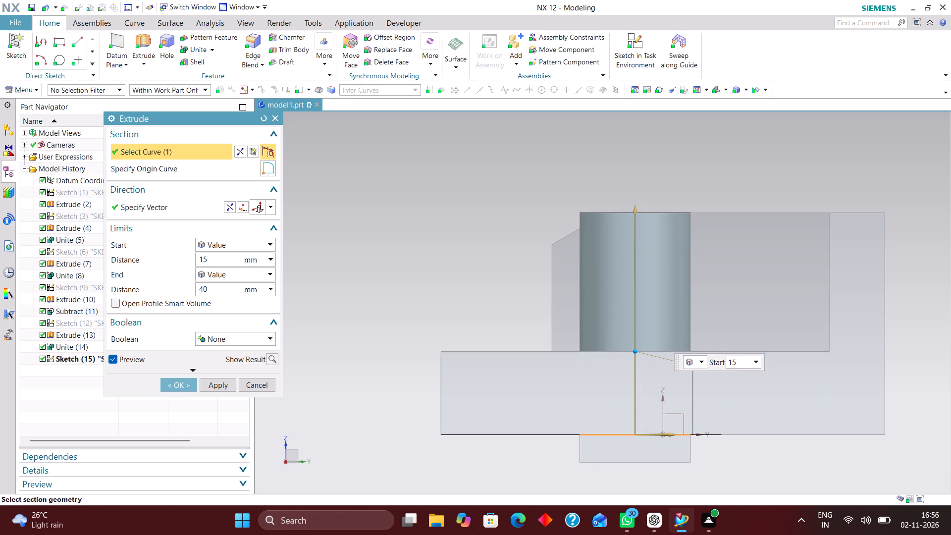
pyautogui.moveTo(643, 349); pyautogui.dragTo(642, 353)
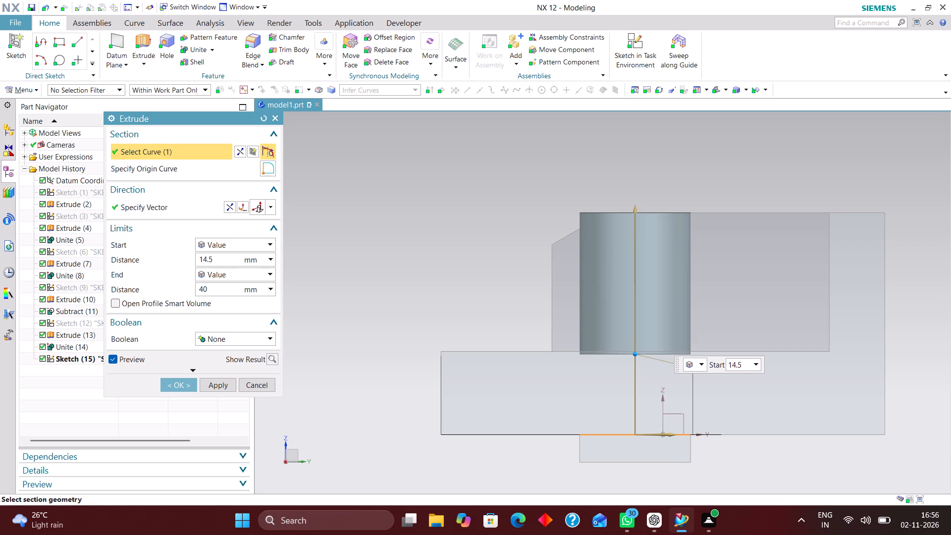
pyautogui.moveTo(642, 353); pyautogui.dragTo(643, 373)
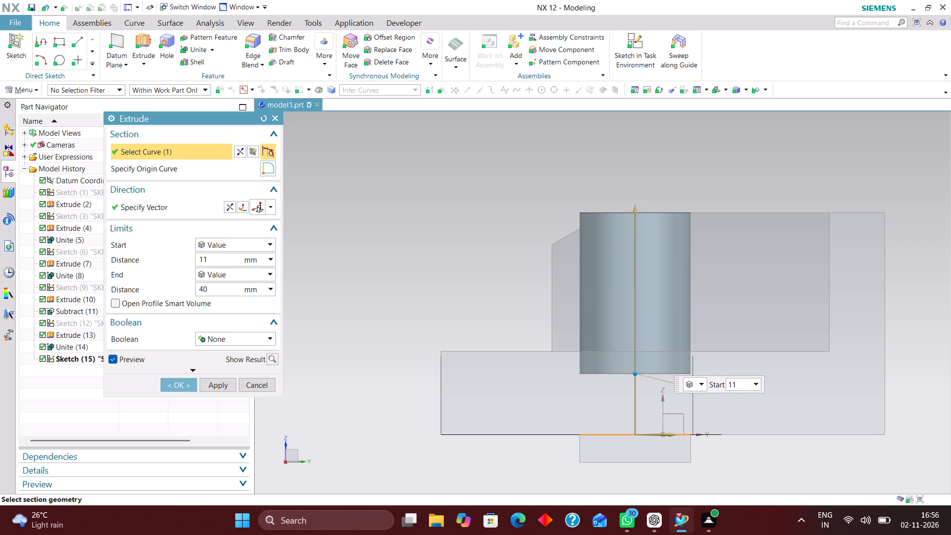
pyautogui.moveTo(643, 373); pyautogui.dragTo(643, 378)
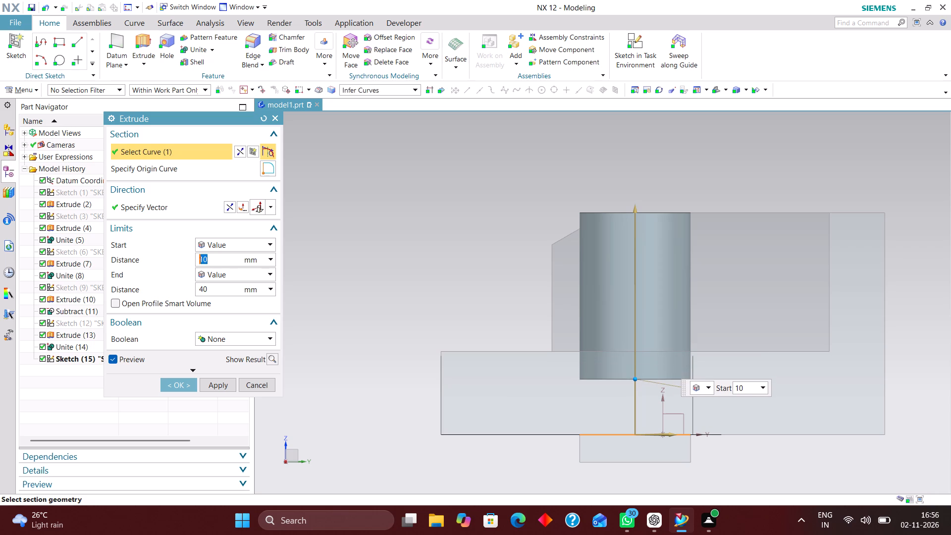
pyautogui.moveTo(634, 208); pyautogui.dragTo(649, 282)
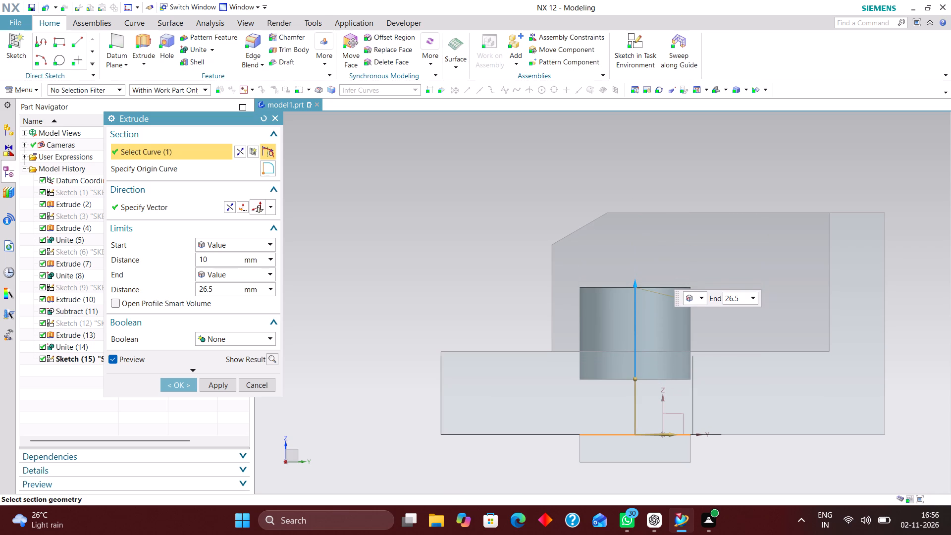
pyautogui.click(176, 388)
# Review the new cylinder's extrude parameters without changing them.
pyautogui.moveTo(415, 314); pyautogui.dragTo(451, 345, button='middle')
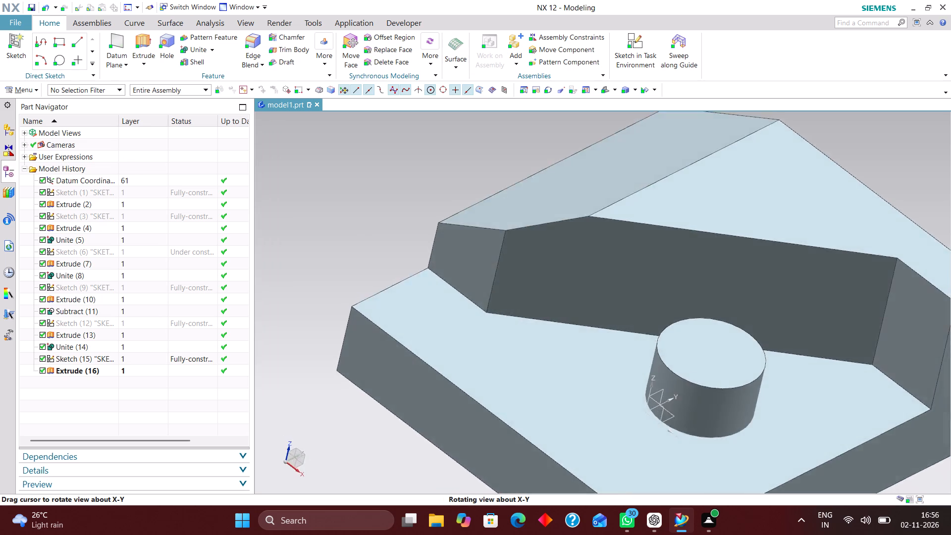
pyautogui.moveTo(451, 345); pyautogui.dragTo(444, 329, button='middle')
pyautogui.click(145, 368)
pyautogui.rightClick(146, 368)
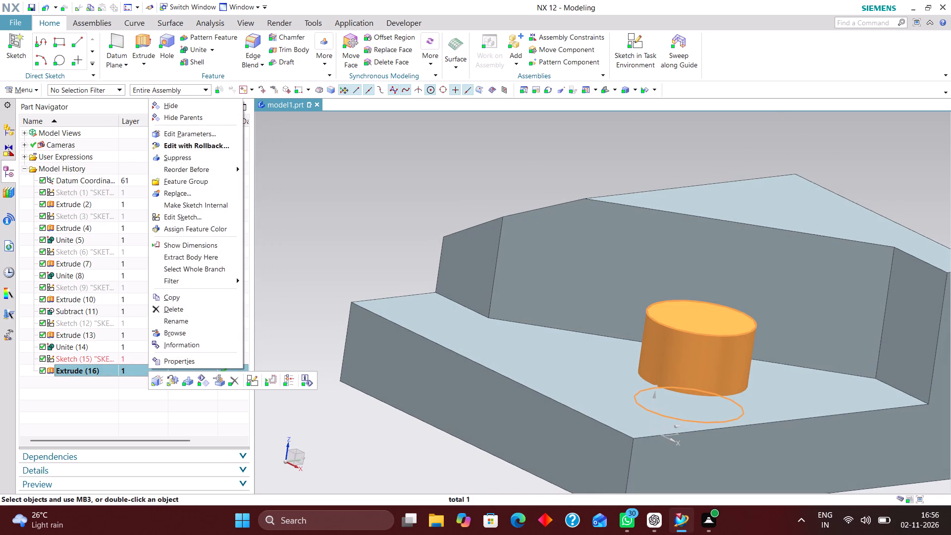
pyautogui.click(214, 147)
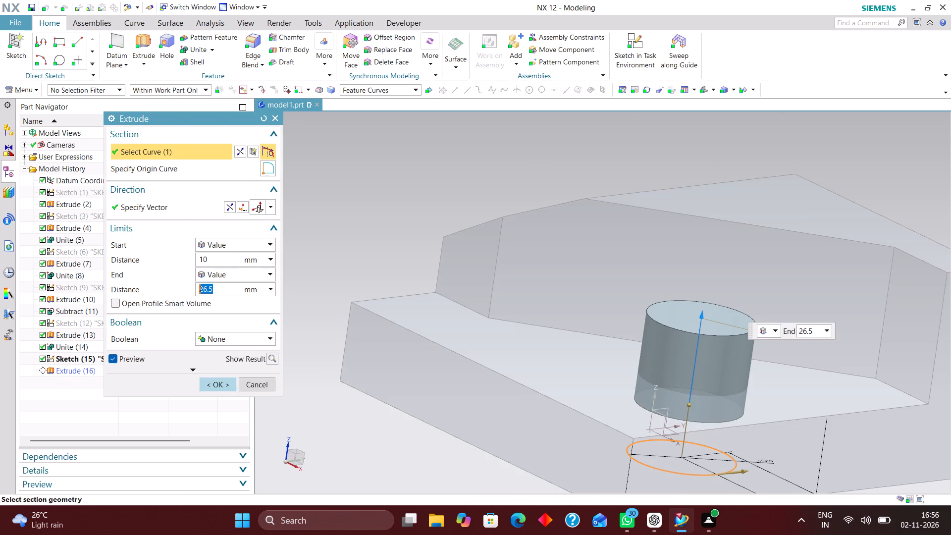
pyautogui.click(213, 381)
# Subtract the cylinder body from the bracket to cut the circular recess in the base.
pyautogui.click(211, 49)
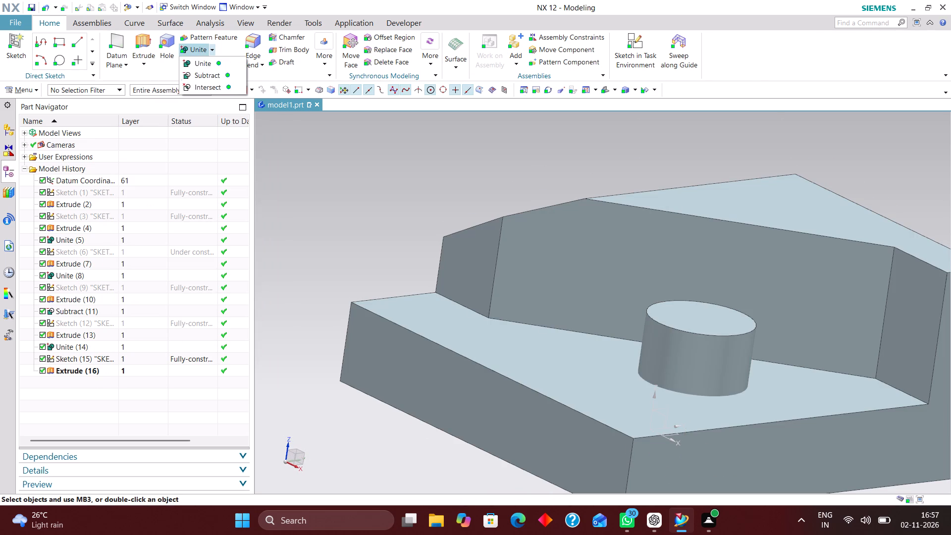
pyautogui.click(213, 75)
pyautogui.click(475, 332)
pyautogui.click(720, 342)
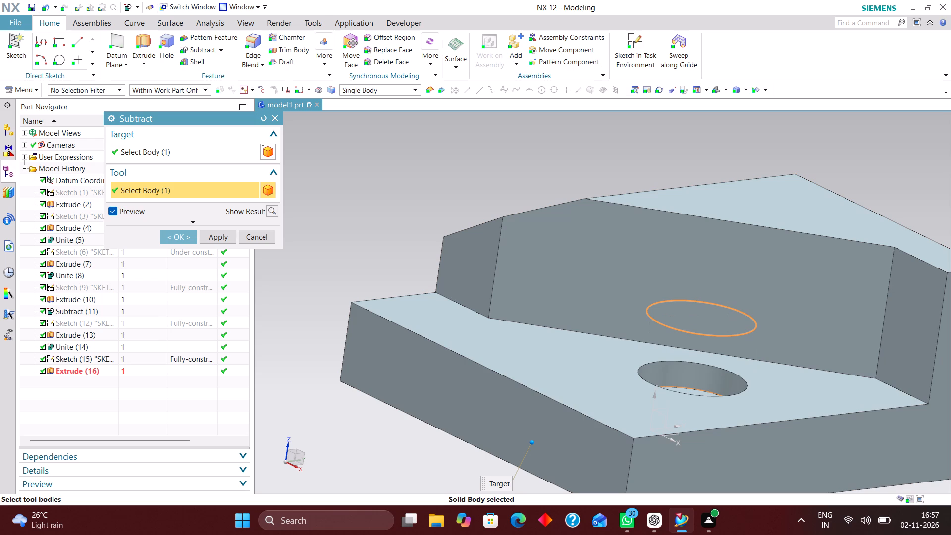
pyautogui.click(174, 236)
# Place a Drill Size Hole at the centre of the circular recess's floor, normal to the face.
pyautogui.moveTo(563, 244); pyautogui.dragTo(532, 266, button='middle')
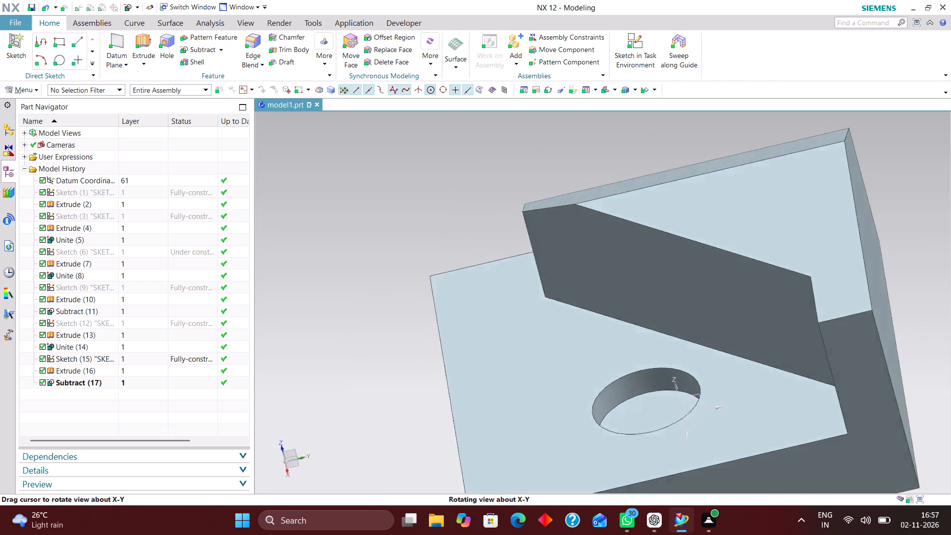
pyautogui.moveTo(532, 266); pyautogui.dragTo(553, 250, button='middle')
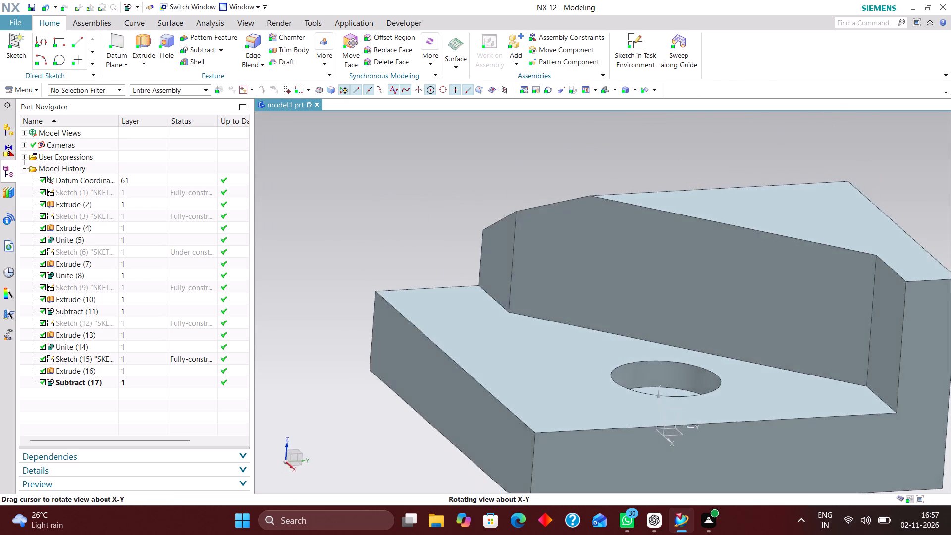
pyautogui.moveTo(553, 250); pyautogui.dragTo(543, 270, button='middle')
pyautogui.scroll(1, 544, 266)
pyautogui.click(165, 40)
pyautogui.scroll(-2, 393, 164)
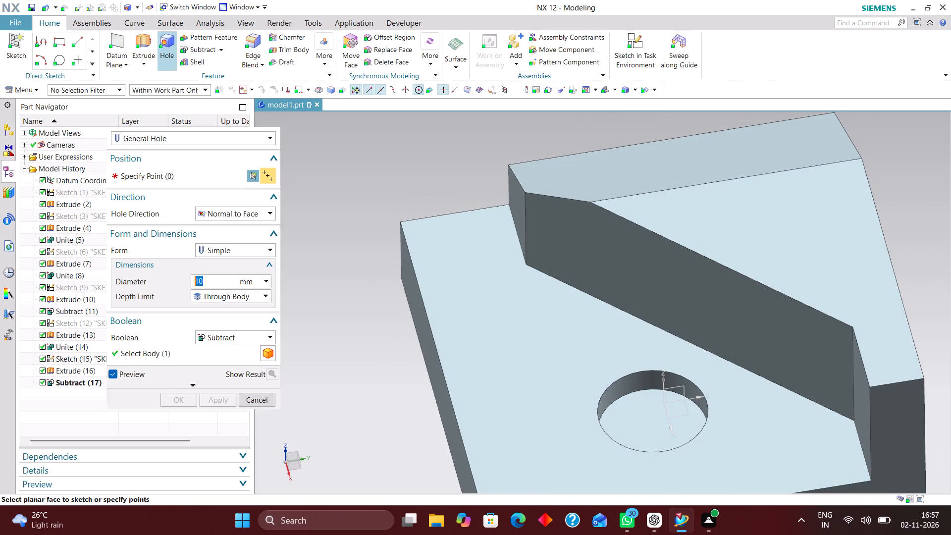
pyautogui.scroll(-1, 542, 288)
pyautogui.scroll(5, 577, 343)
pyautogui.click(574, 321)
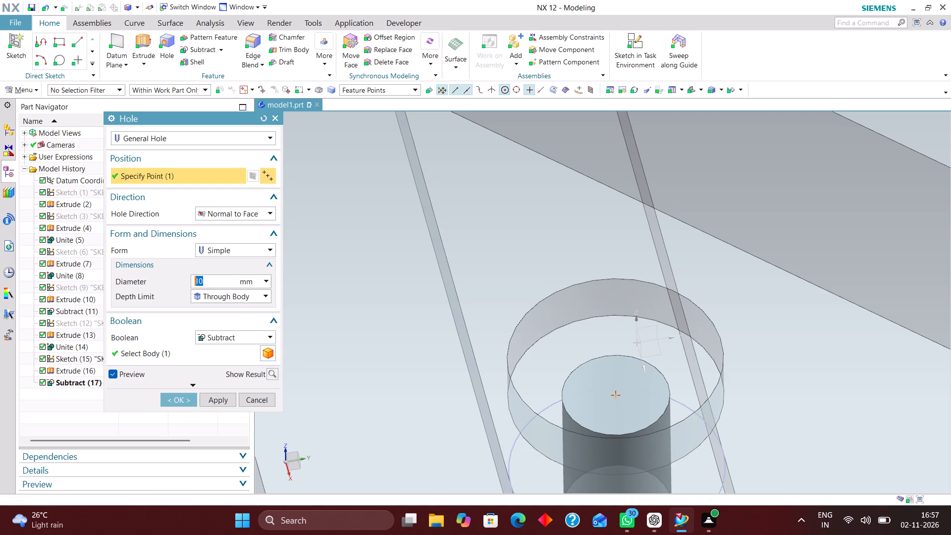
pyautogui.click(245, 140)
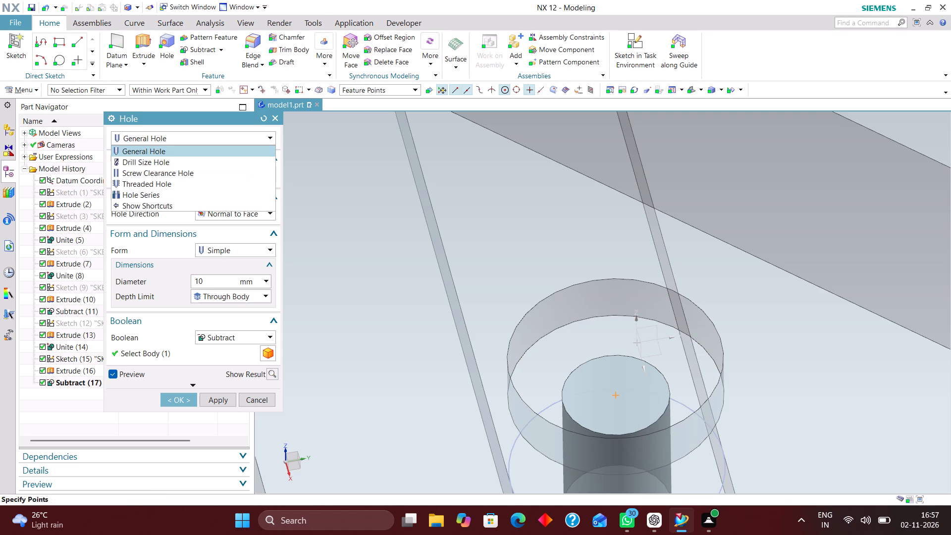
pyautogui.click(265, 118)
pyautogui.click(269, 137)
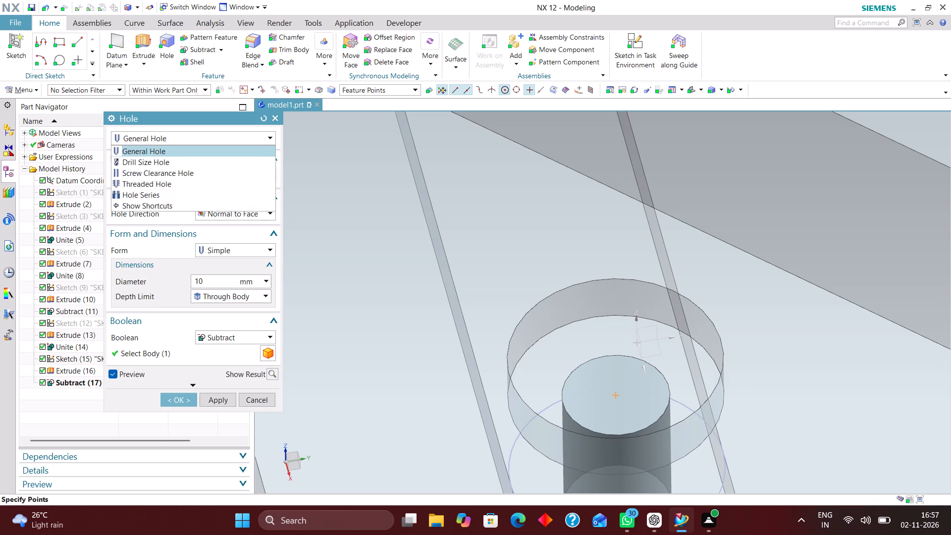
pyautogui.click(216, 163)
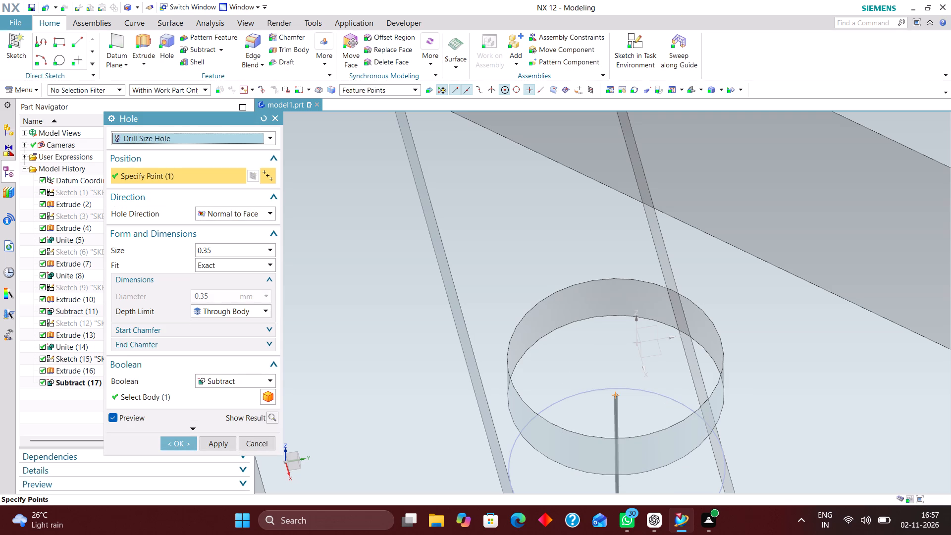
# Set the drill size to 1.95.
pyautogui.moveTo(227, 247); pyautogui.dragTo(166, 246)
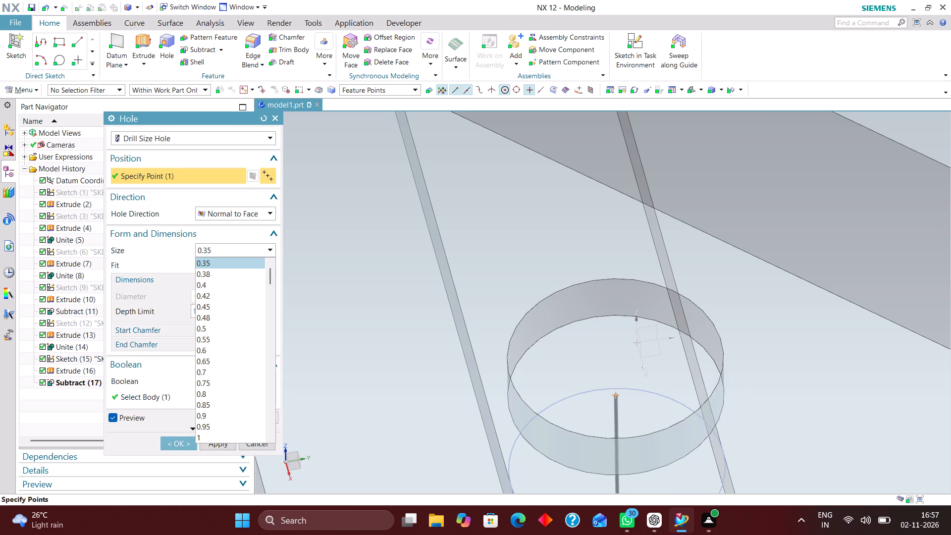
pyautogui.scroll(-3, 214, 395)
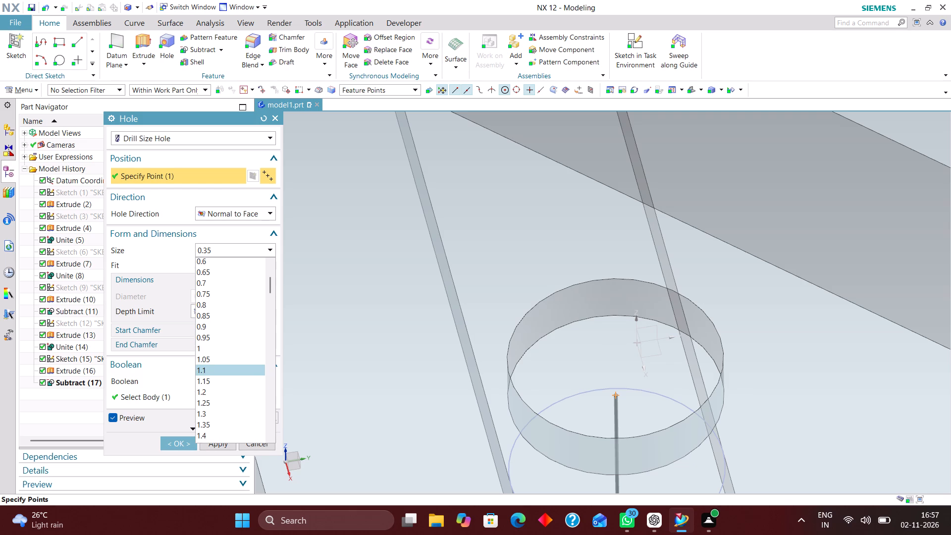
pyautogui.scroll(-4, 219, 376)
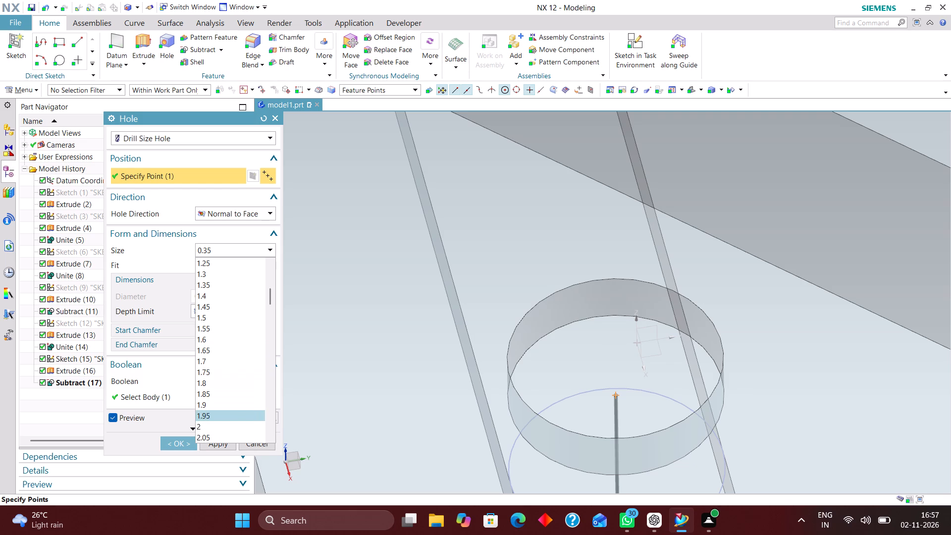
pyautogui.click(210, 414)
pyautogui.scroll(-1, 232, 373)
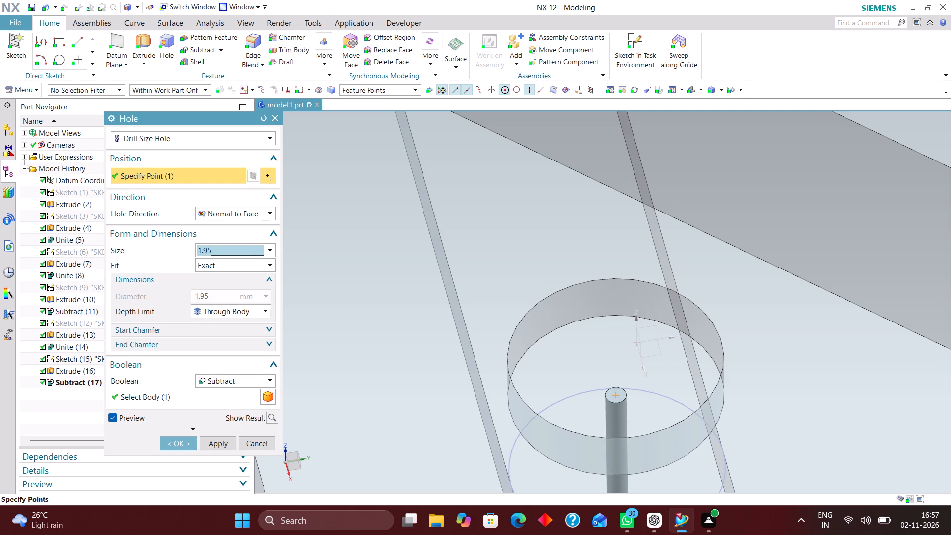
# Set the drill size to 10 with Exact fit and create the hole through the body.
pyautogui.click(270, 249)
pyautogui.scroll(-14, 217, 347)
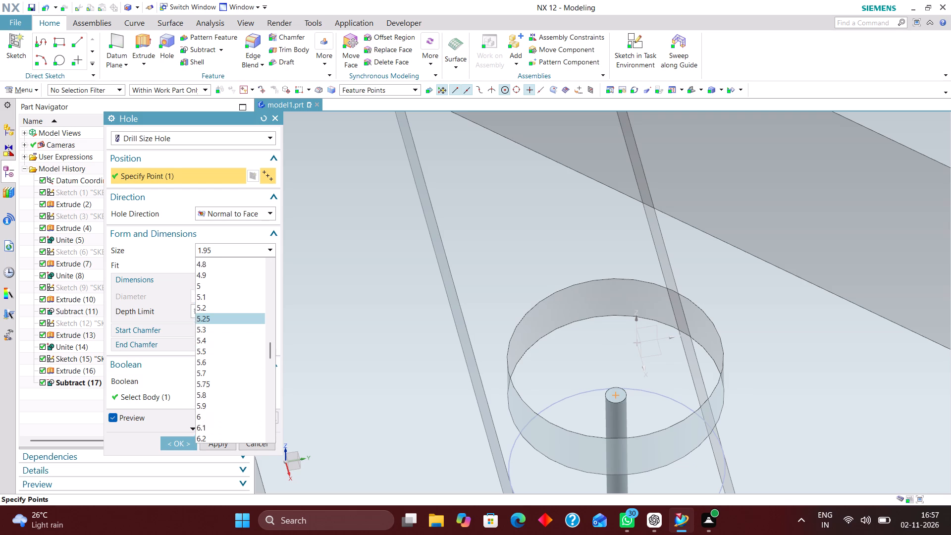
pyautogui.scroll(-11, 224, 363)
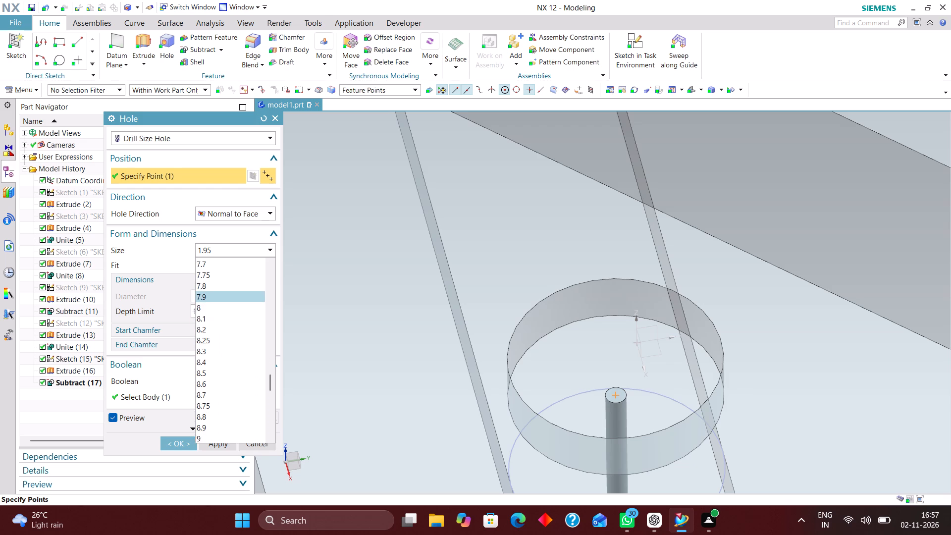
pyautogui.scroll(-5, 224, 357)
pyautogui.click(212, 382)
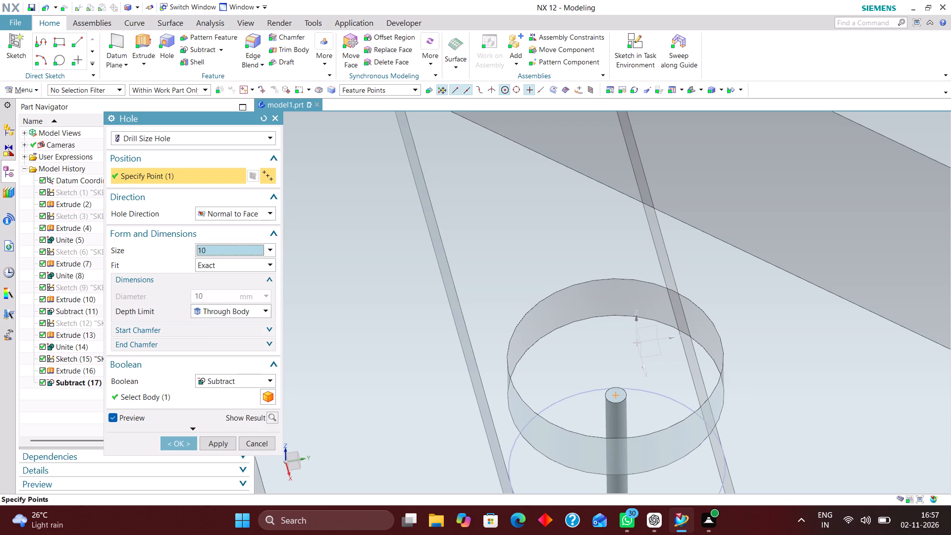
pyautogui.click(181, 442)
# Examine the recess, its through hole and the whole bracket from several angles.
pyautogui.moveTo(717, 358); pyautogui.dragTo(703, 370, button='middle')
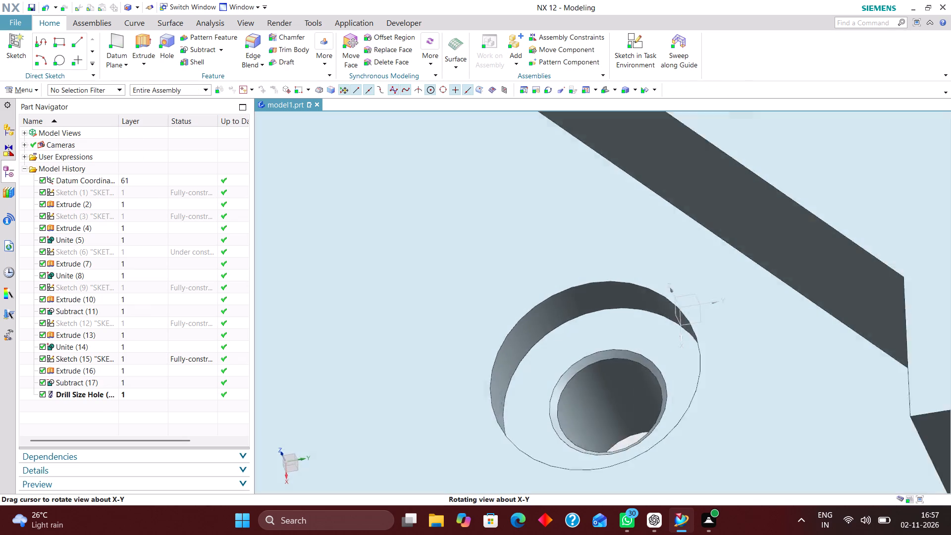
pyautogui.moveTo(703, 370); pyautogui.dragTo(710, 340, button='middle')
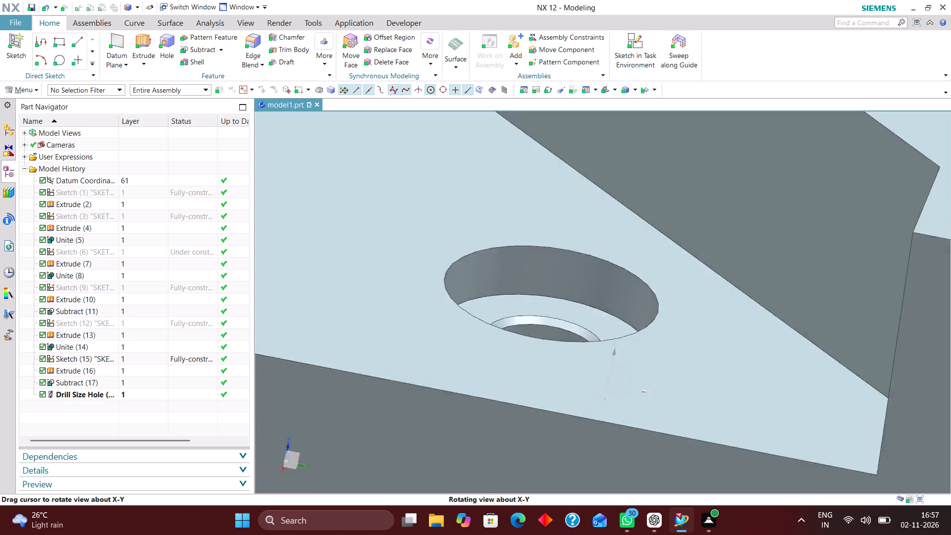
pyautogui.moveTo(710, 340); pyautogui.dragTo(714, 398, button='middle')
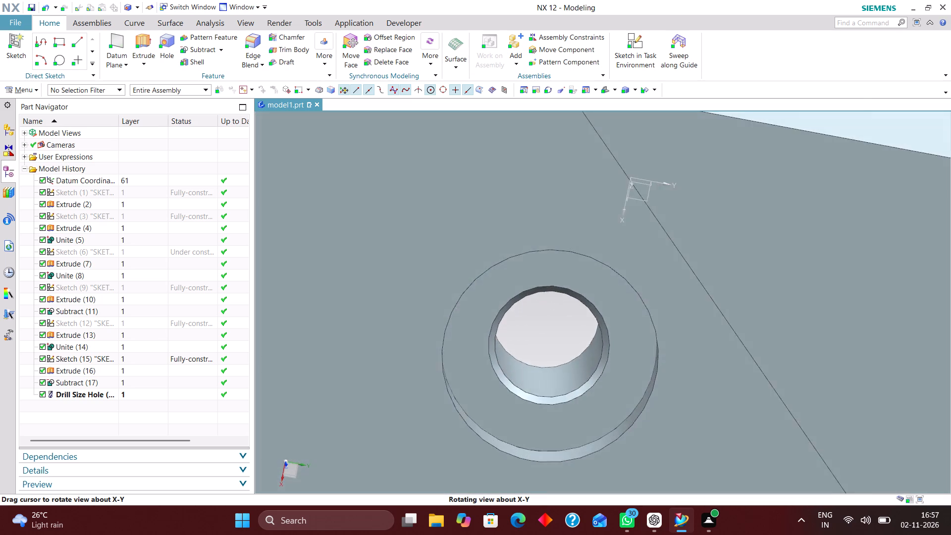
pyautogui.moveTo(714, 398); pyautogui.dragTo(696, 384, button='middle')
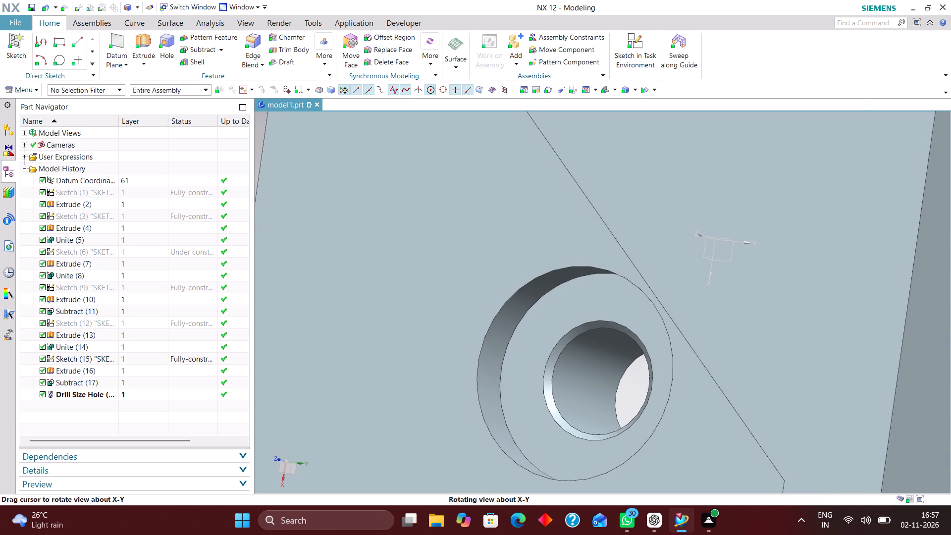
pyautogui.moveTo(696, 384); pyautogui.dragTo(701, 384, button='middle')
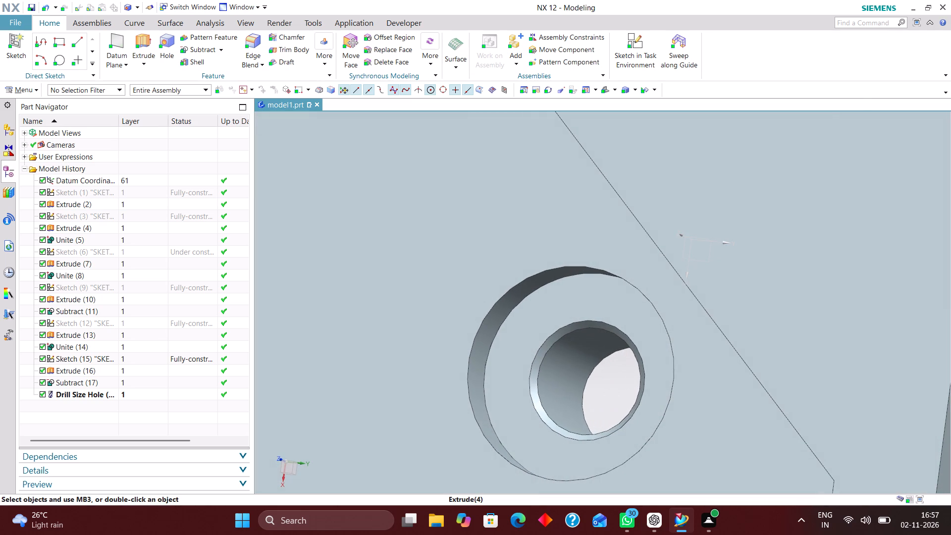
pyautogui.press('End')
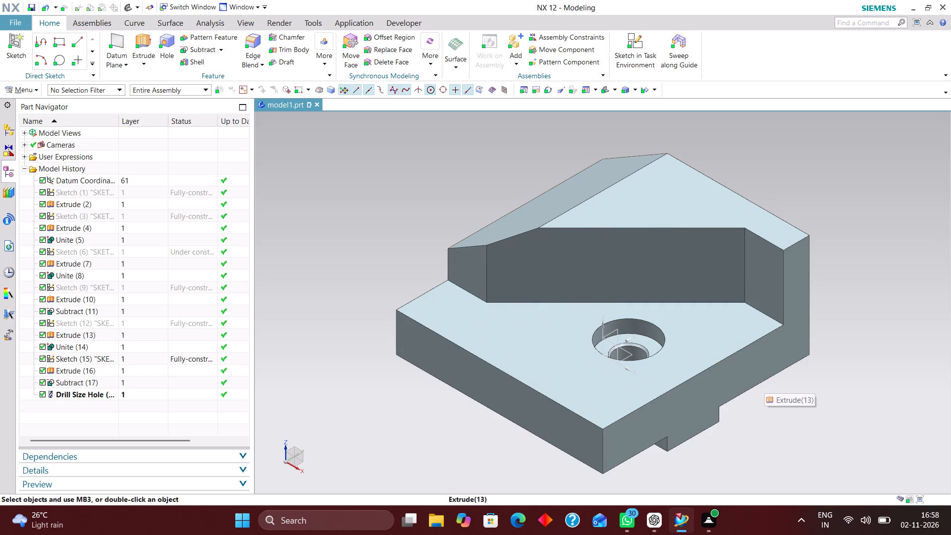
pyautogui.scroll(-1, 723, 400)
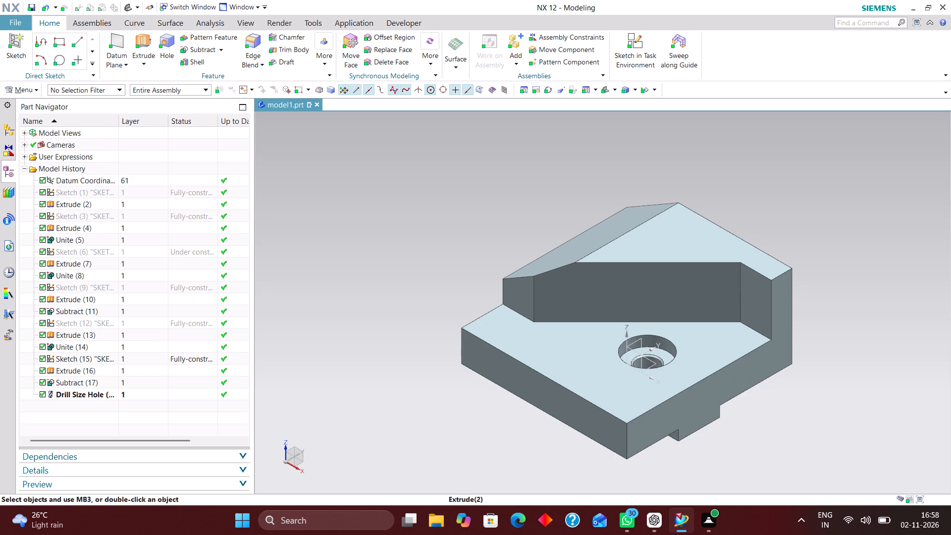
pyautogui.moveTo(781, 407); pyautogui.dragTo(784, 413, button='middle')
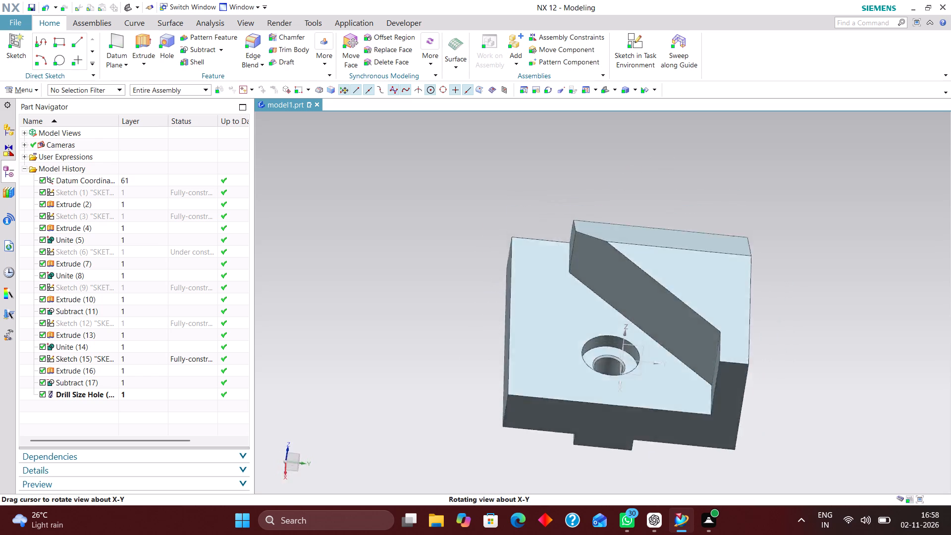
pyautogui.moveTo(784, 413); pyautogui.dragTo(588, 312, button='middle')
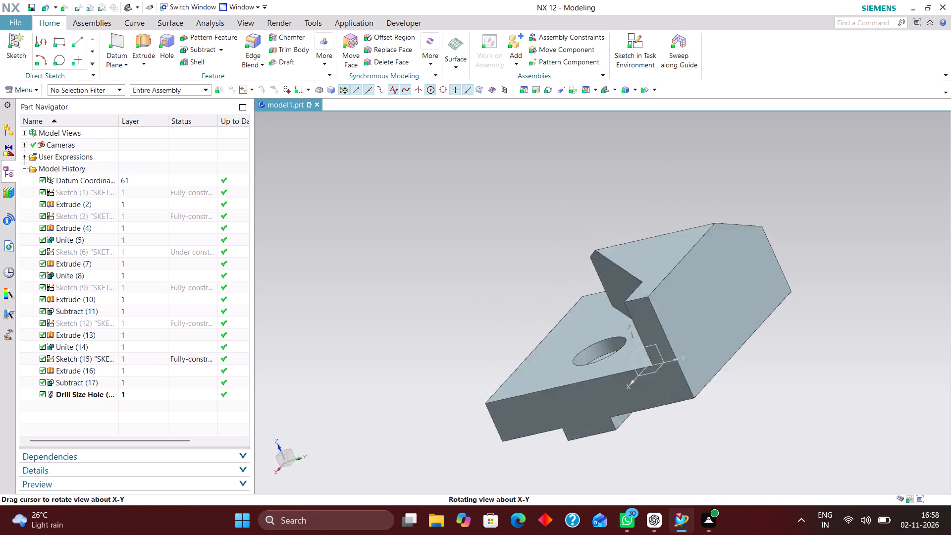
pyautogui.moveTo(588, 312); pyautogui.dragTo(619, 391, button='middle')
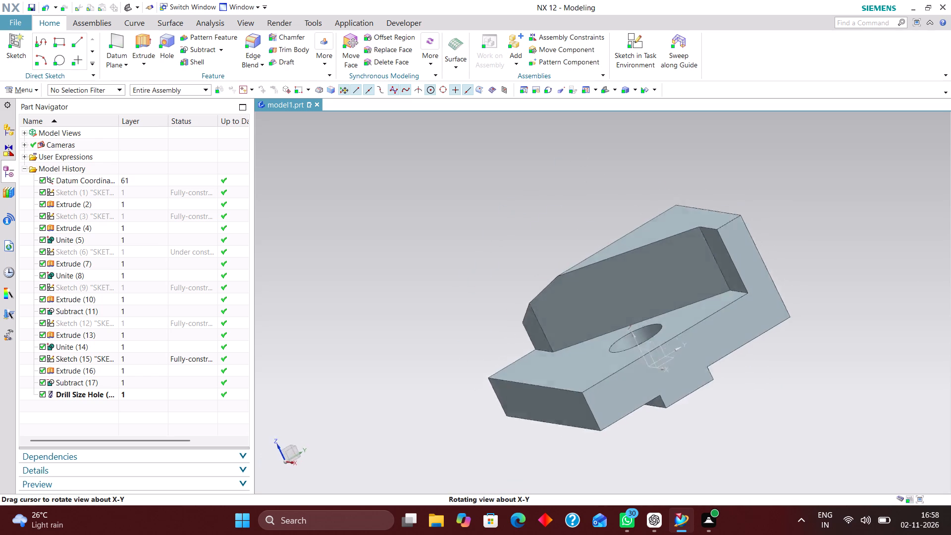
pyautogui.moveTo(619, 391); pyautogui.dragTo(632, 395, button='middle')
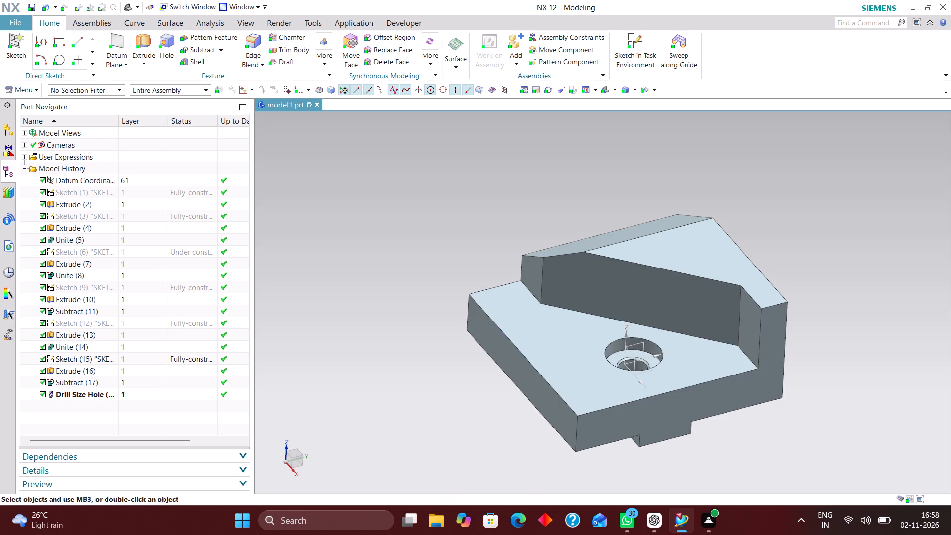
pyautogui.click(604, 91)
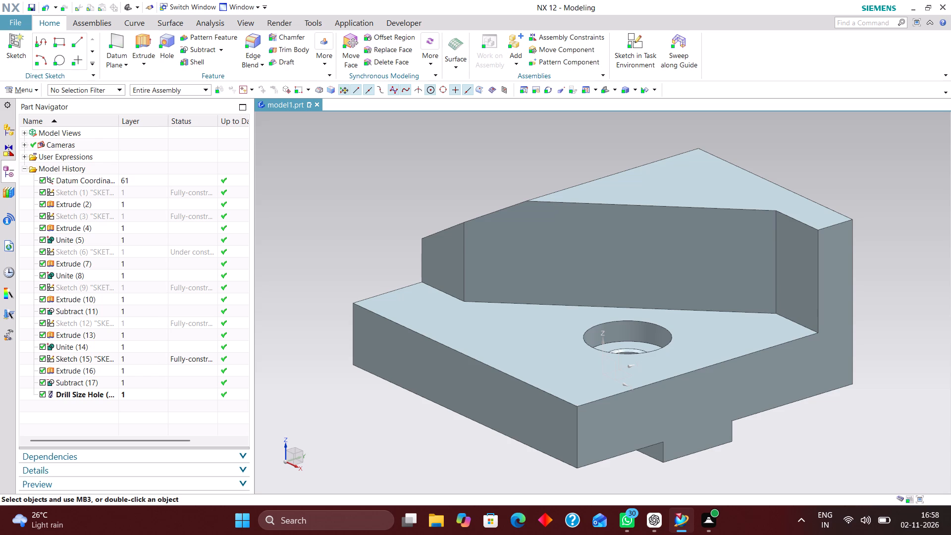
# Edit the recess circle's Sketch (15) with rollback and dimension the circle centre horizontally from the sketch's Y axis.
pyautogui.click(150, 359)
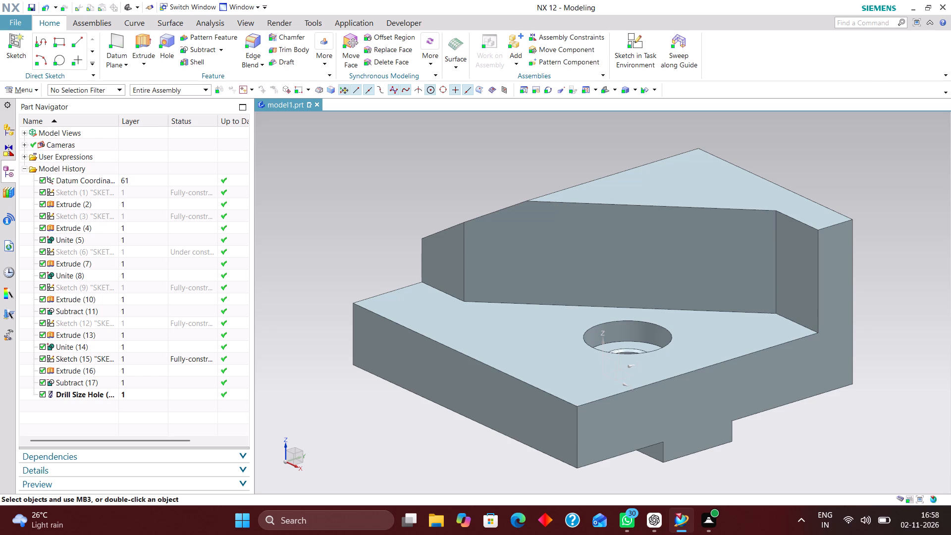
pyautogui.rightClick(147, 358)
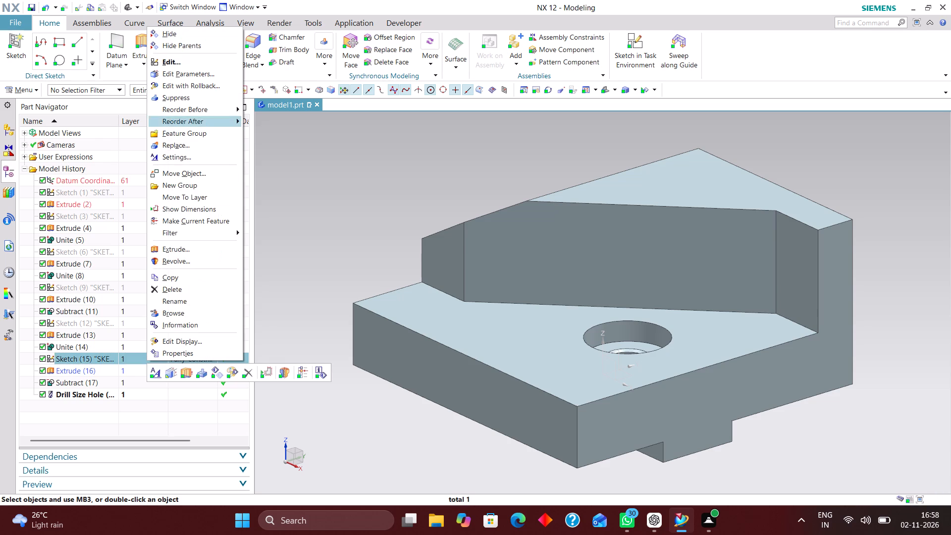
pyautogui.click(212, 85)
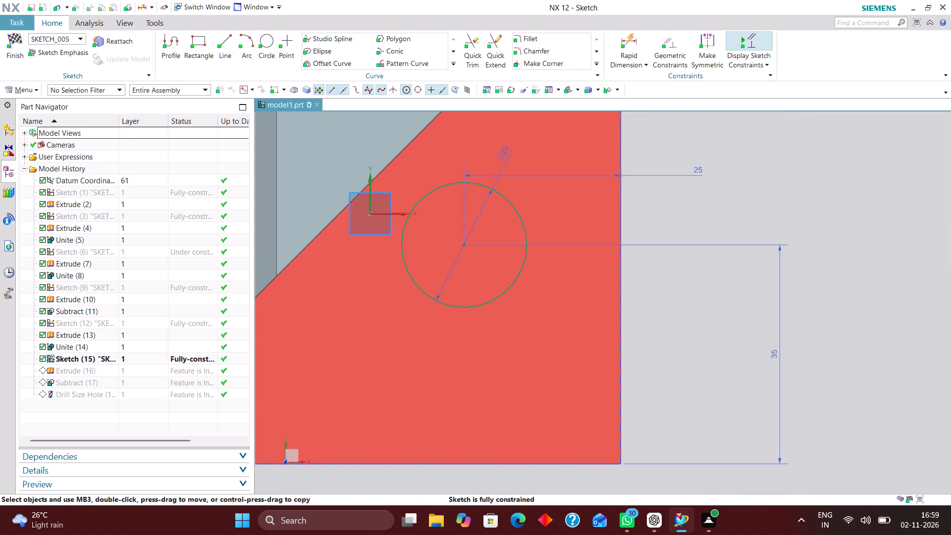
pyautogui.scroll(-2, 590, 317)
pyautogui.click(627, 43)
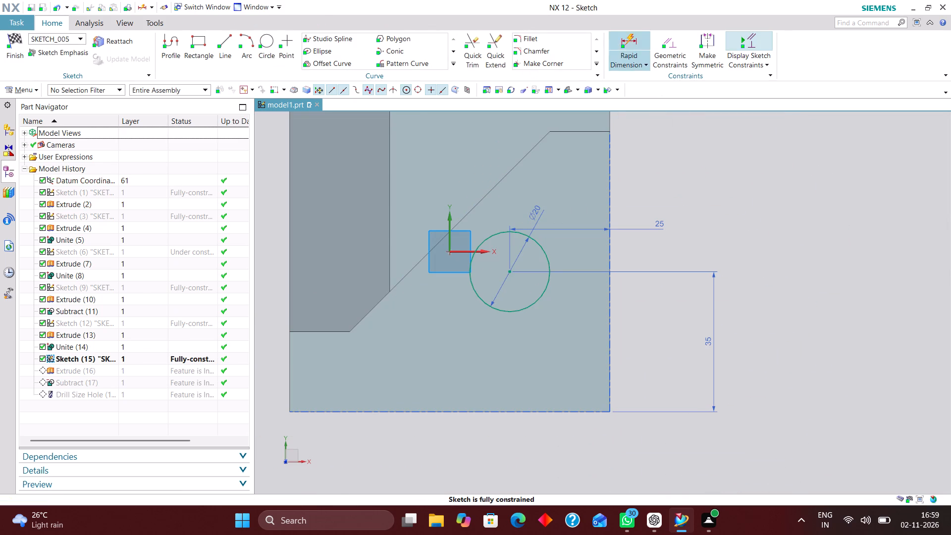
pyautogui.click(260, 238)
pyautogui.click(245, 251)
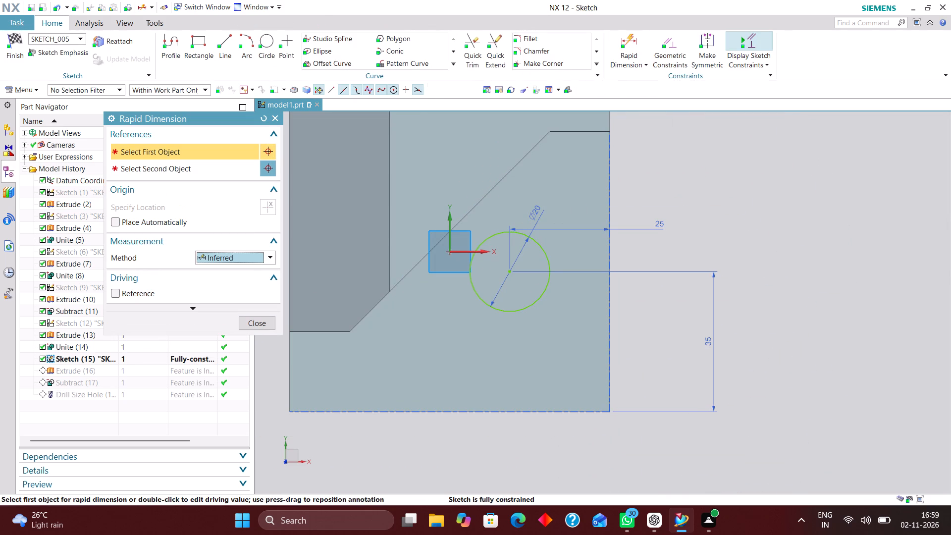
pyautogui.click(452, 219)
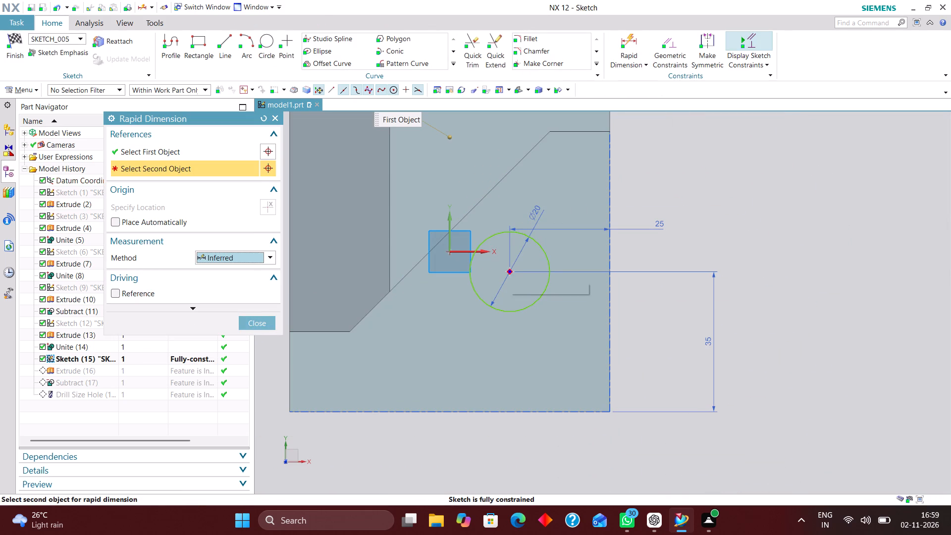
pyautogui.click(509, 270)
pyautogui.click(478, 449)
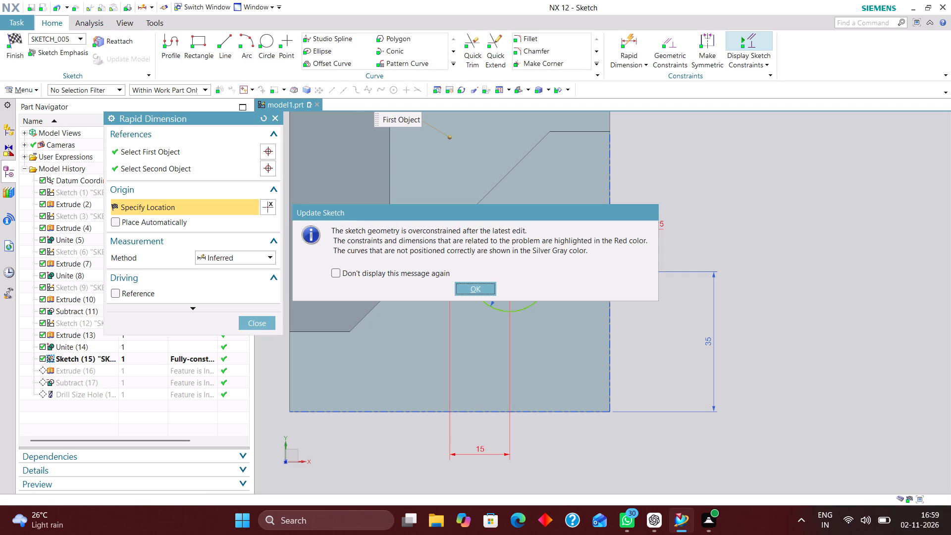
pyautogui.click(480, 289)
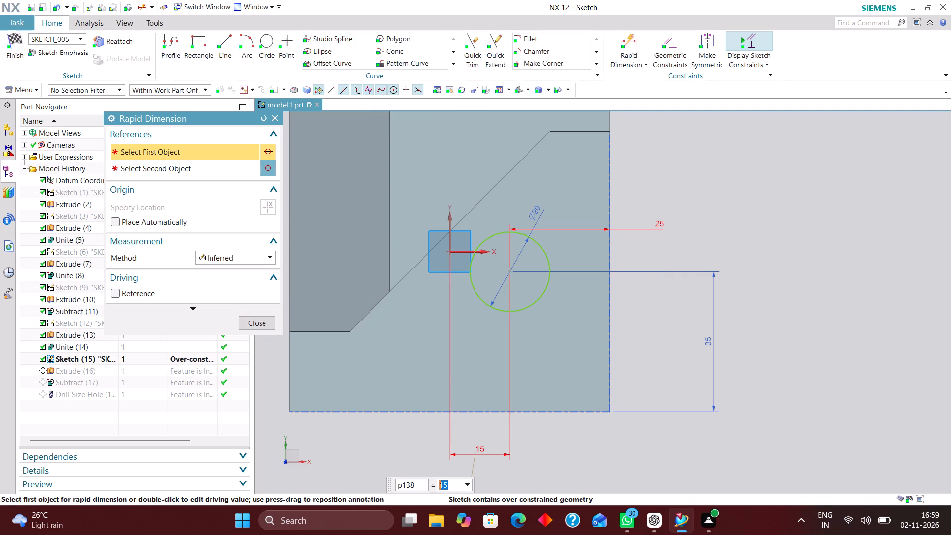
# Dimension the circle centre vertically from the sketch's X axis.
pyautogui.click(464, 251)
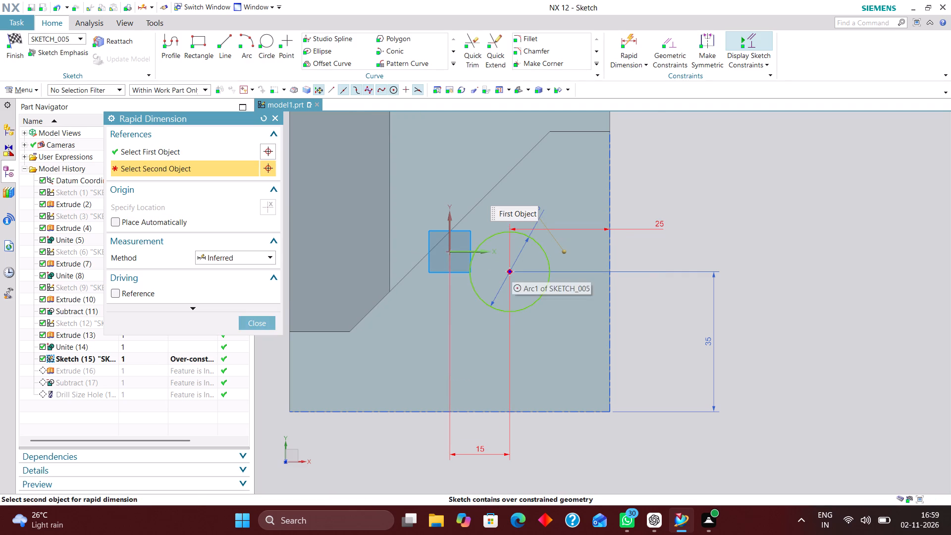
pyautogui.click(511, 271)
pyautogui.click(649, 260)
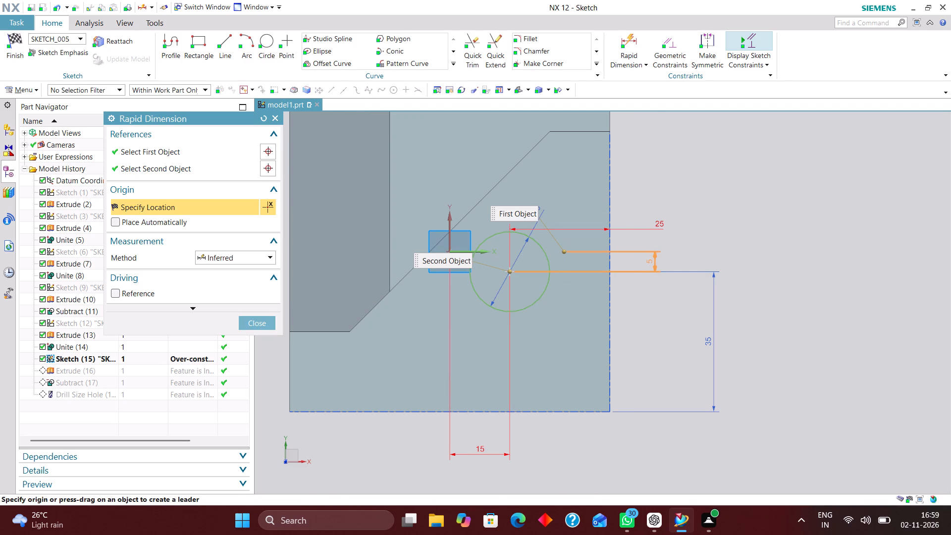
pyautogui.click(264, 324)
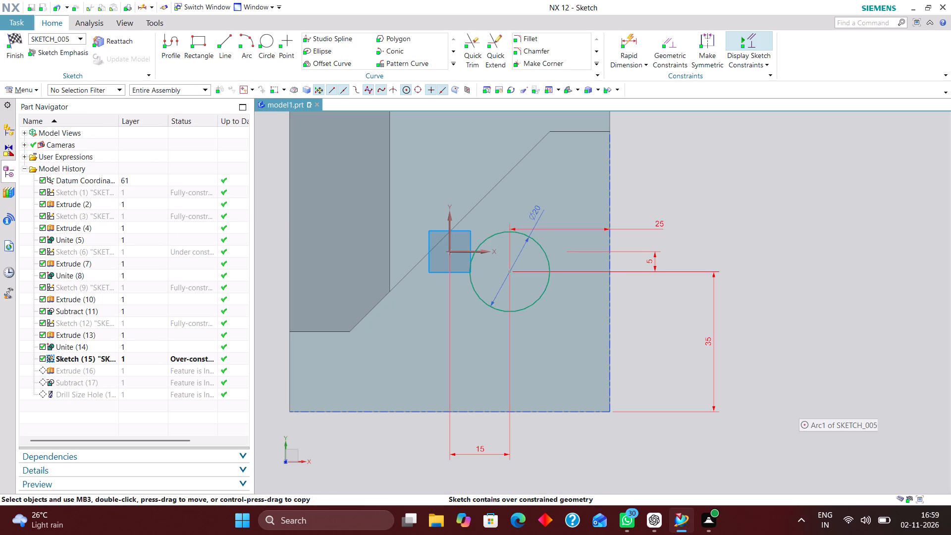
# Delete the circle centre's two dimensions to the base's outer edges and finish the sketch.
pyautogui.moveTo(714, 341); pyautogui.dragTo(668, 341, button='right')
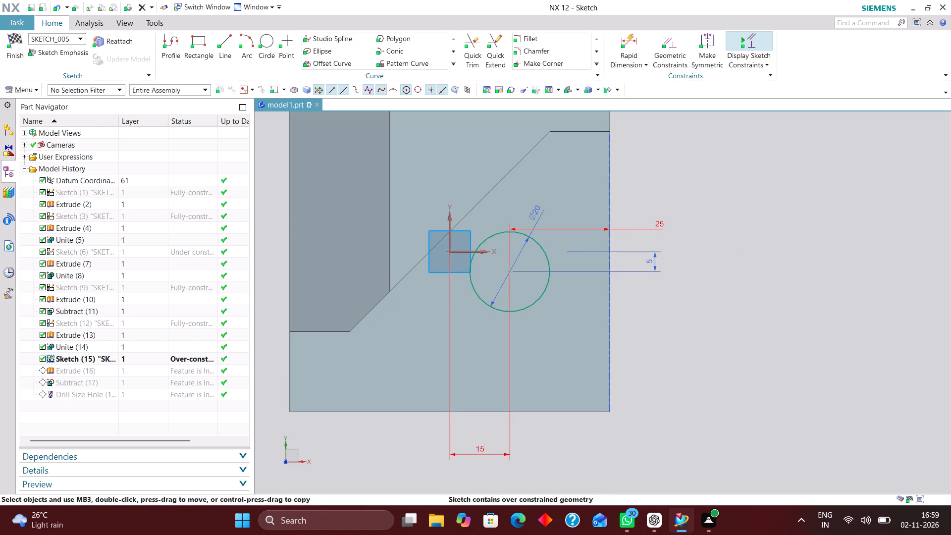
pyautogui.moveTo(652, 222); pyautogui.dragTo(569, 222, button='right')
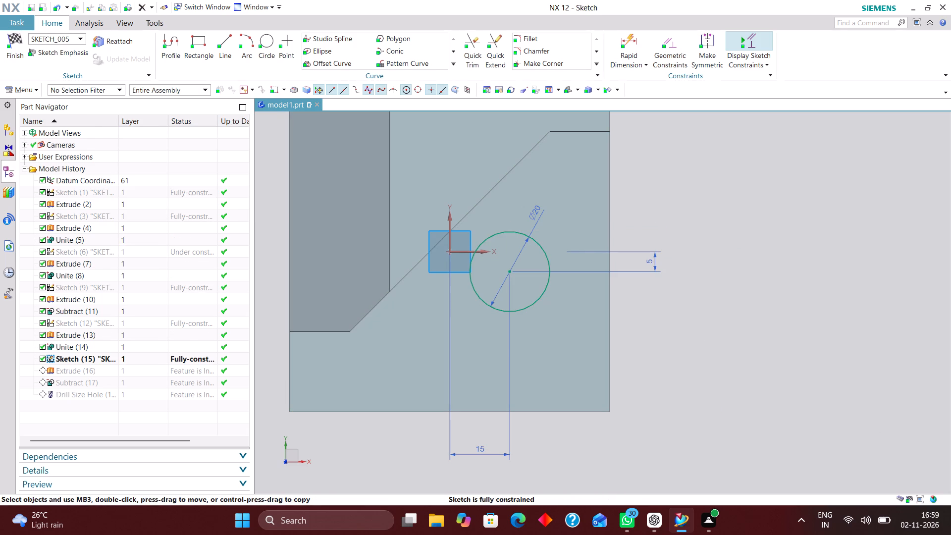
pyautogui.click(18, 39)
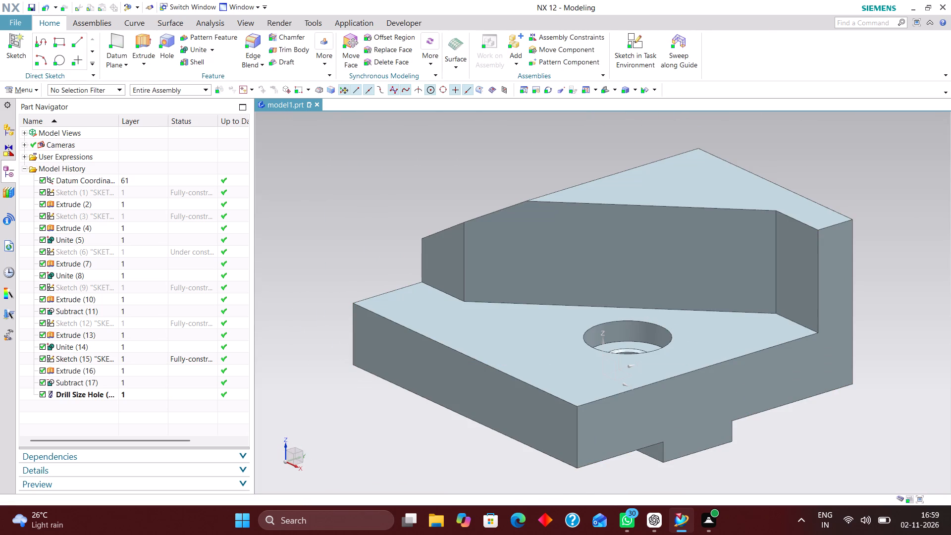
# Open the base's rectangular profile, Sketch (1), with rollback to review its dimensions, and finish the sketch.
pyautogui.click(145, 195)
pyautogui.rightClick(145, 195)
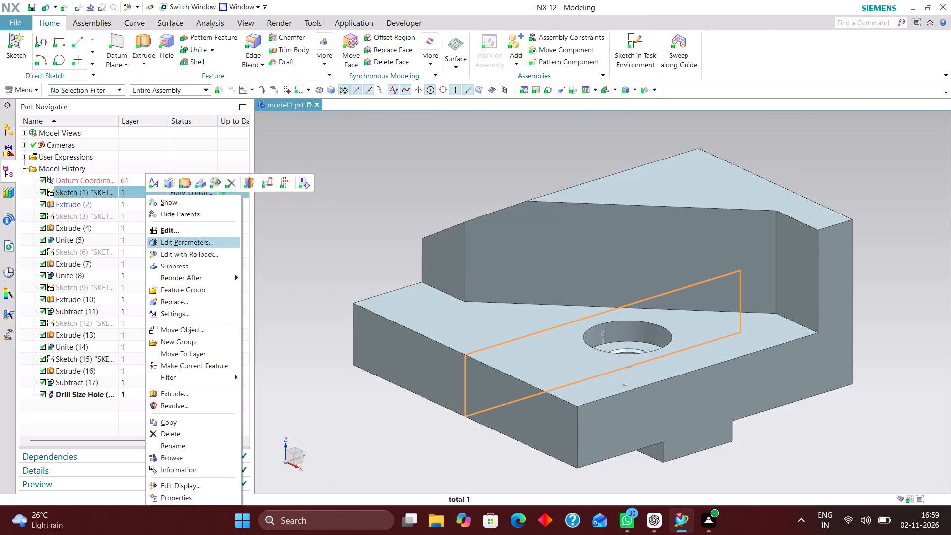
pyautogui.click(191, 251)
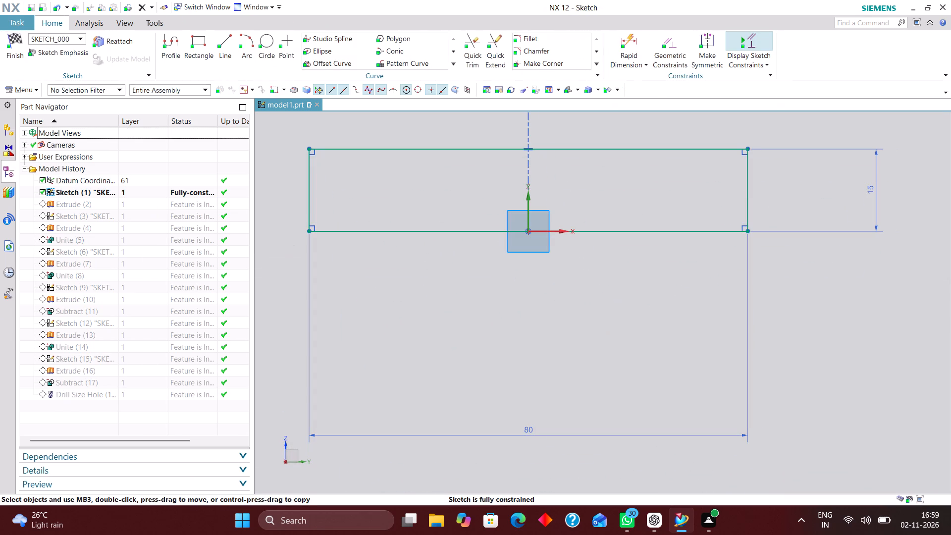
pyautogui.click(16, 38)
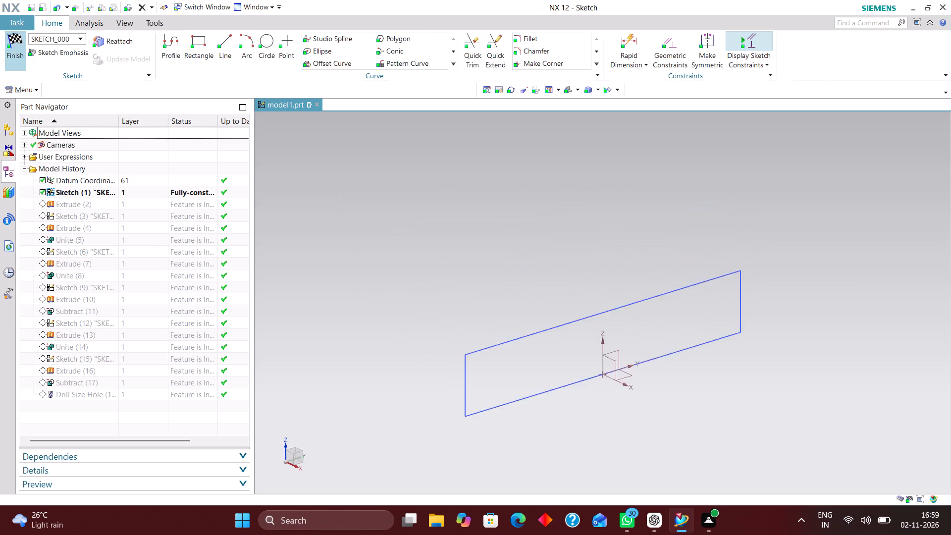
# Open the upright wall's rectangular profile, Sketch (3), with rollback to review its dimensions, and finish the sketch.
pyautogui.click(157, 214)
pyautogui.rightClick(158, 214)
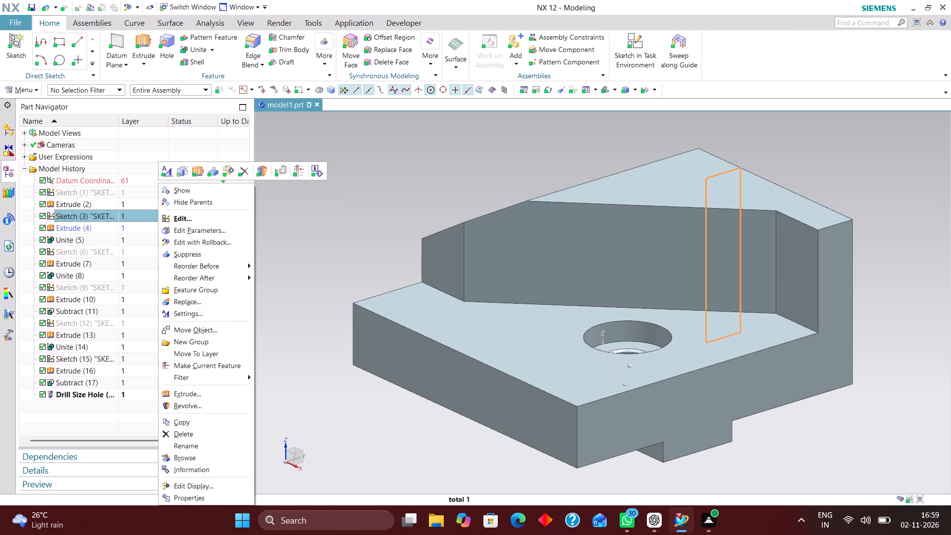
pyautogui.click(206, 242)
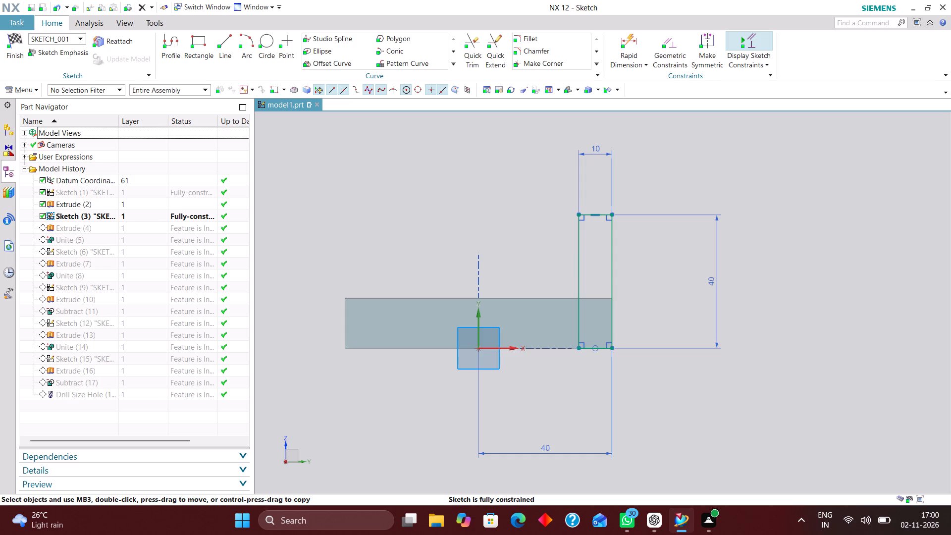
pyautogui.scroll(-3, 719, 257)
pyautogui.scroll(-3, 677, 274)
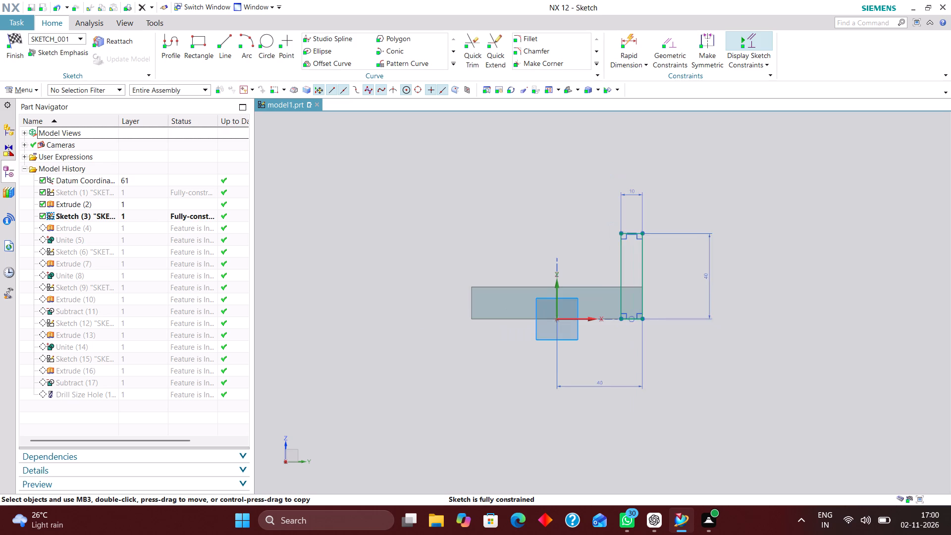
pyautogui.scroll(4, 654, 290)
pyautogui.scroll(-1, 670, 281)
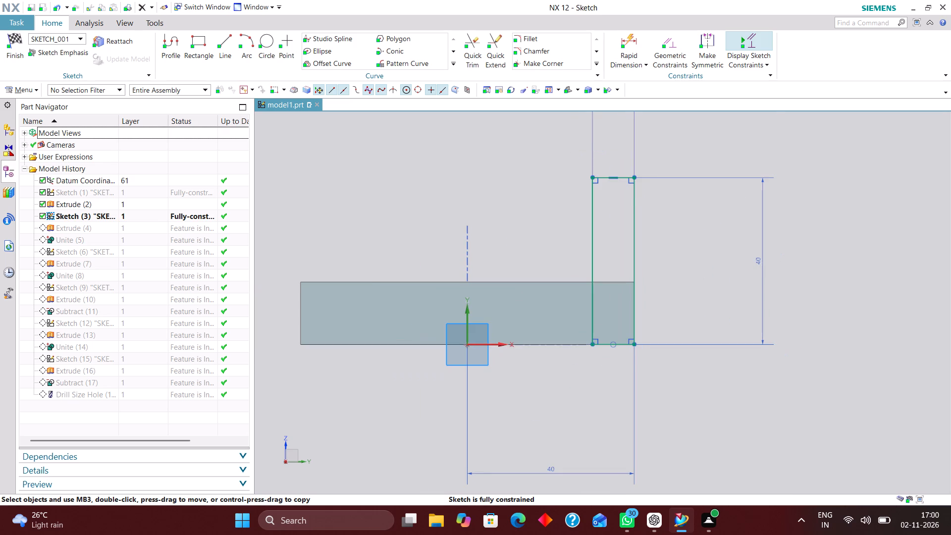
pyautogui.scroll(-1, 674, 287)
pyautogui.scroll(2, 645, 284)
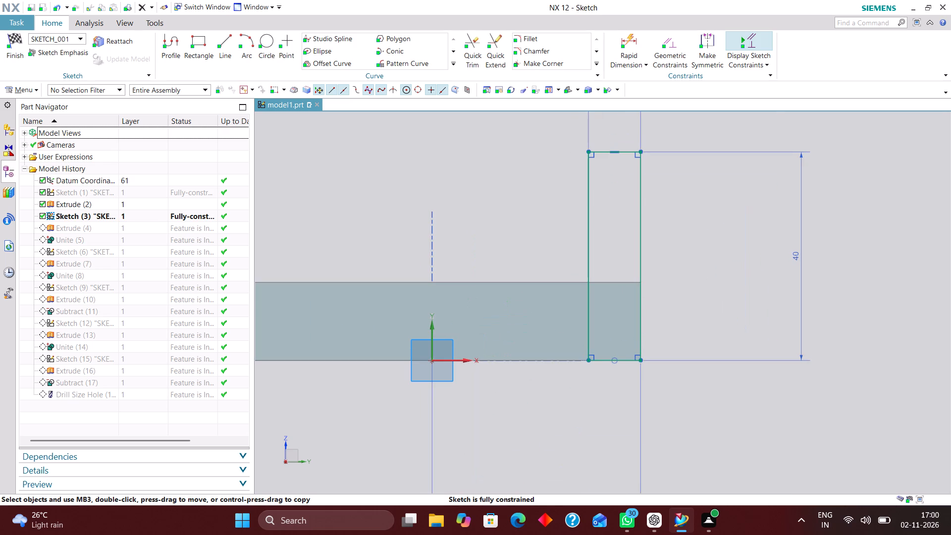
pyautogui.scroll(-2, 720, 309)
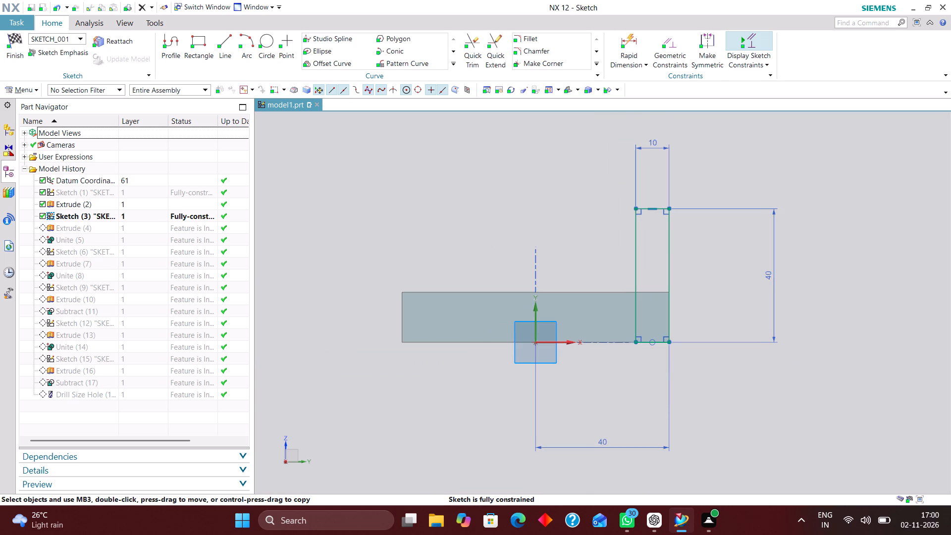
pyautogui.scroll(3, 678, 231)
pyautogui.scroll(-3, 686, 288)
pyautogui.scroll(3, 684, 289)
pyautogui.scroll(-3, 687, 290)
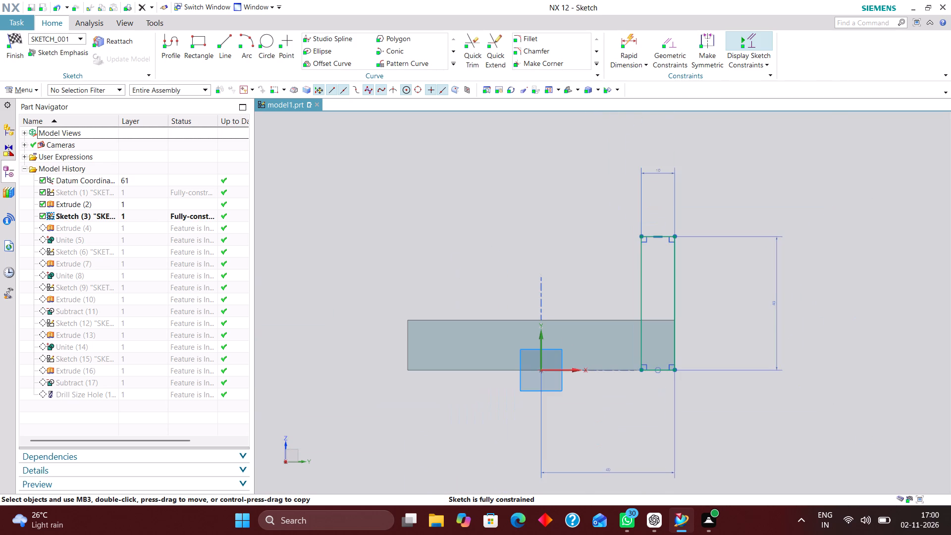
pyautogui.click(17, 37)
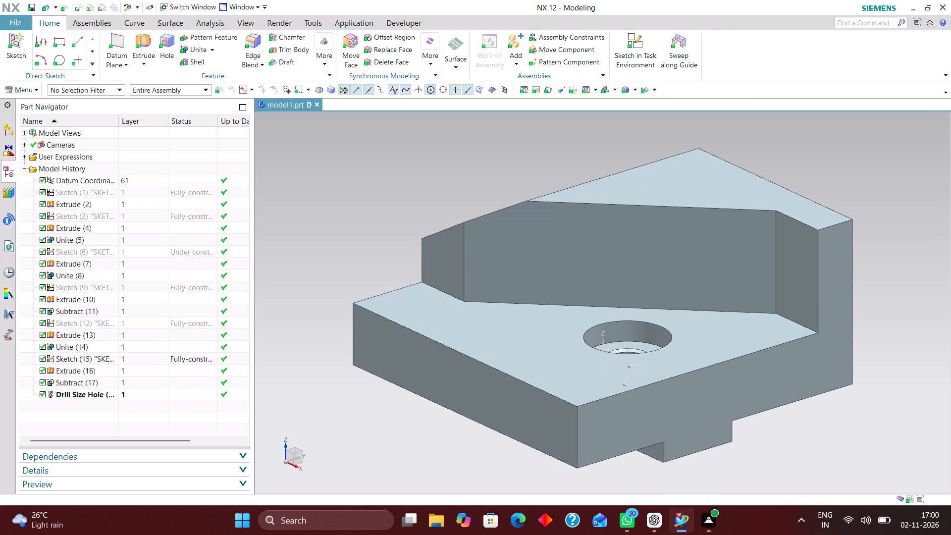
# Open the angled profile, Sketch (6), with rollback and reposition its 25 mm and 20 mm dimensions around the short lower line.
pyautogui.click(109, 252)
pyautogui.rightClick(110, 250)
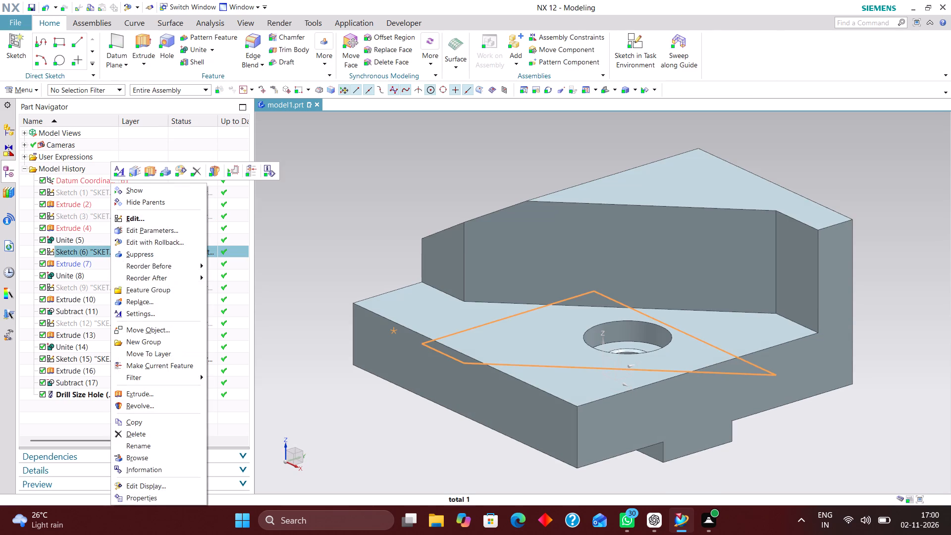
pyautogui.click(146, 243)
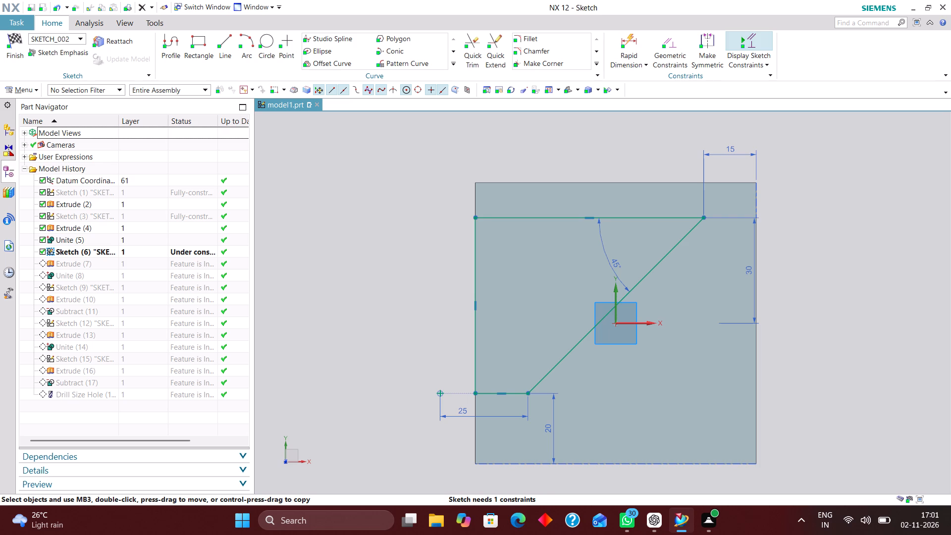
pyautogui.click(550, 431)
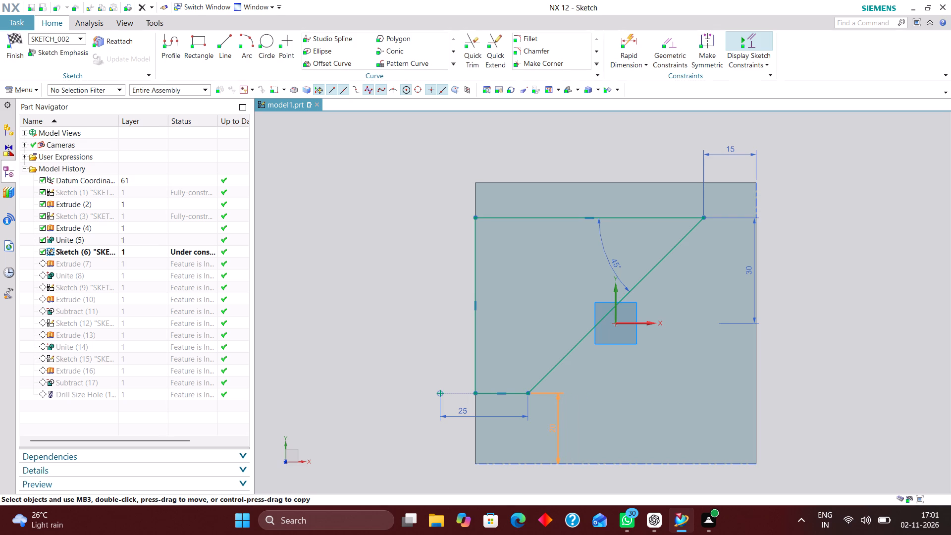
pyautogui.scroll(3, 458, 397)
pyautogui.scroll(-4, 451, 364)
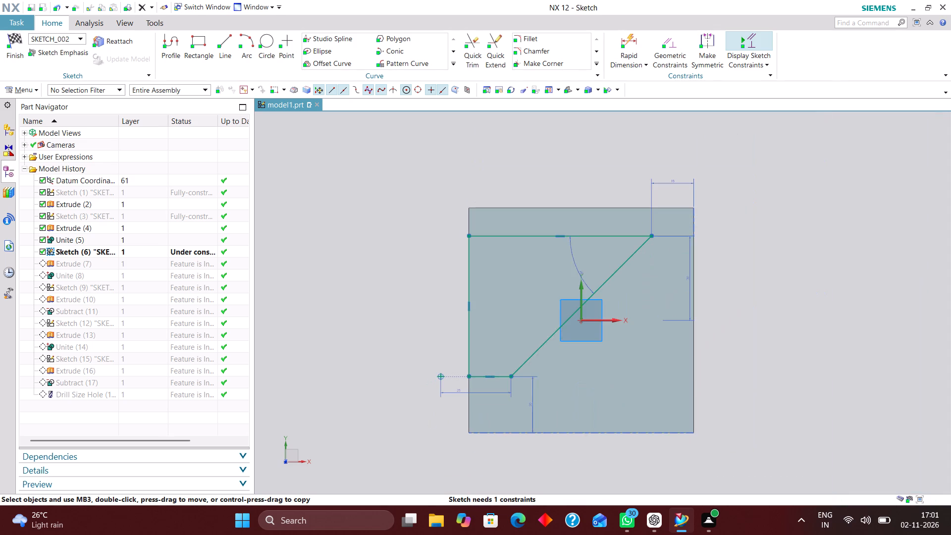
pyautogui.scroll(1, 528, 379)
pyautogui.moveTo(442, 394); pyautogui.dragTo(463, 402)
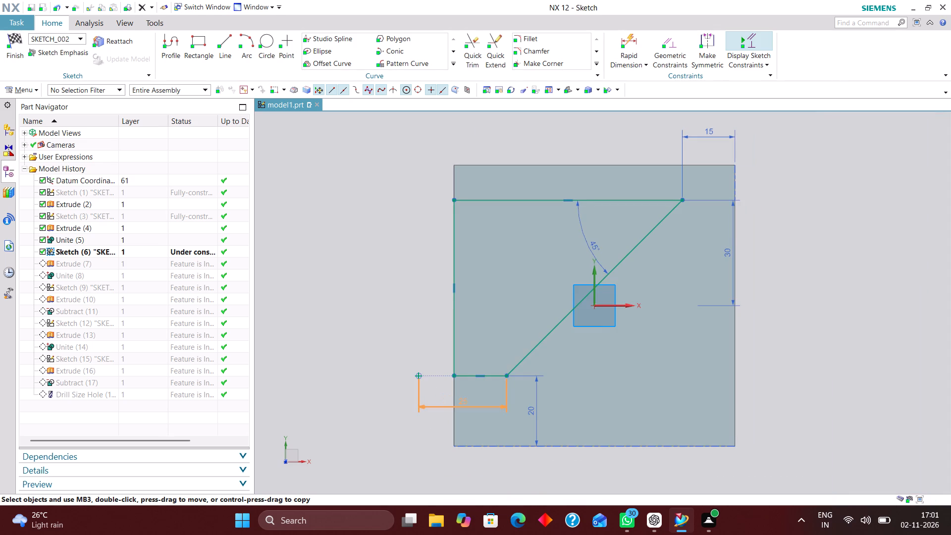
pyautogui.moveTo(463, 402); pyautogui.dragTo(461, 400)
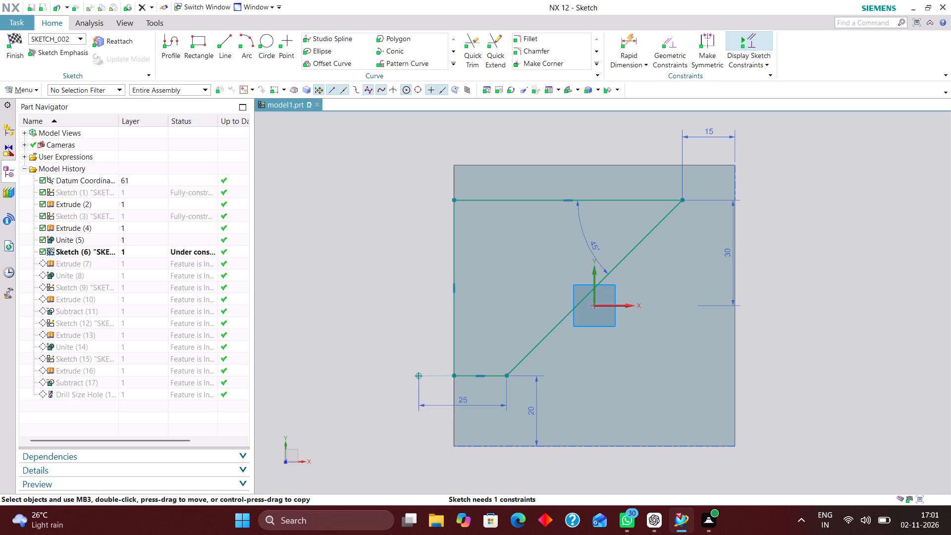
pyautogui.scroll(2, 444, 356)
pyautogui.scroll(-4, 444, 336)
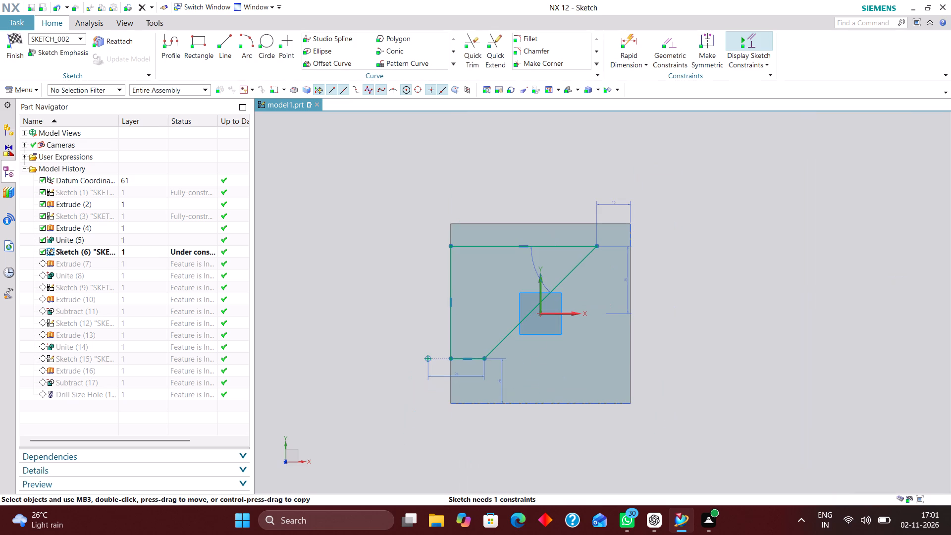
pyautogui.moveTo(432, 256); pyautogui.dragTo(392, 292, button='right')
pyautogui.scroll(-2, 464, 331)
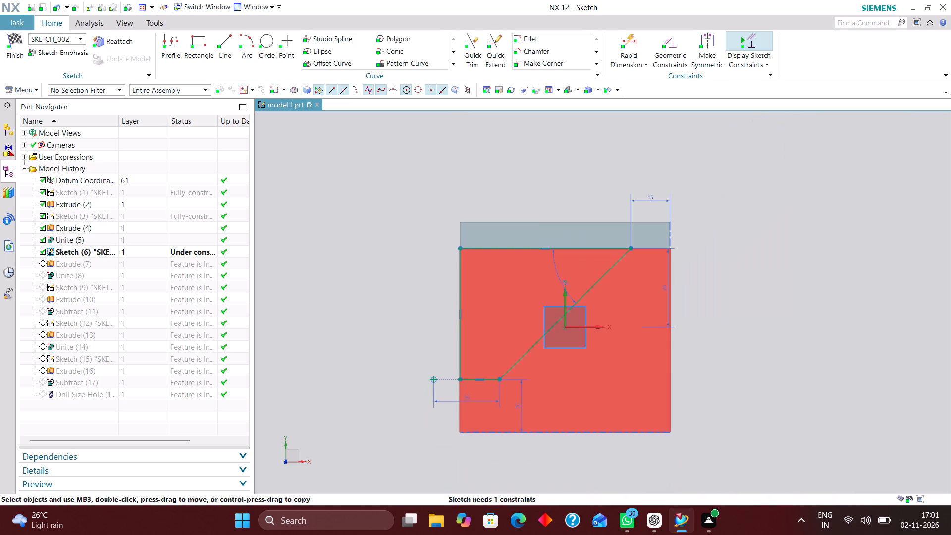
pyautogui.scroll(3, 527, 405)
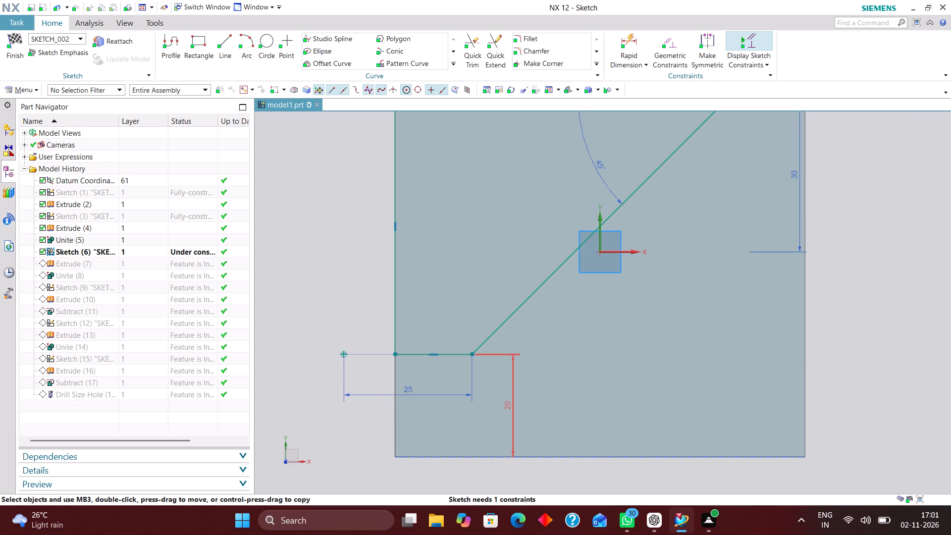
pyautogui.moveTo(510, 406); pyautogui.dragTo(486, 405)
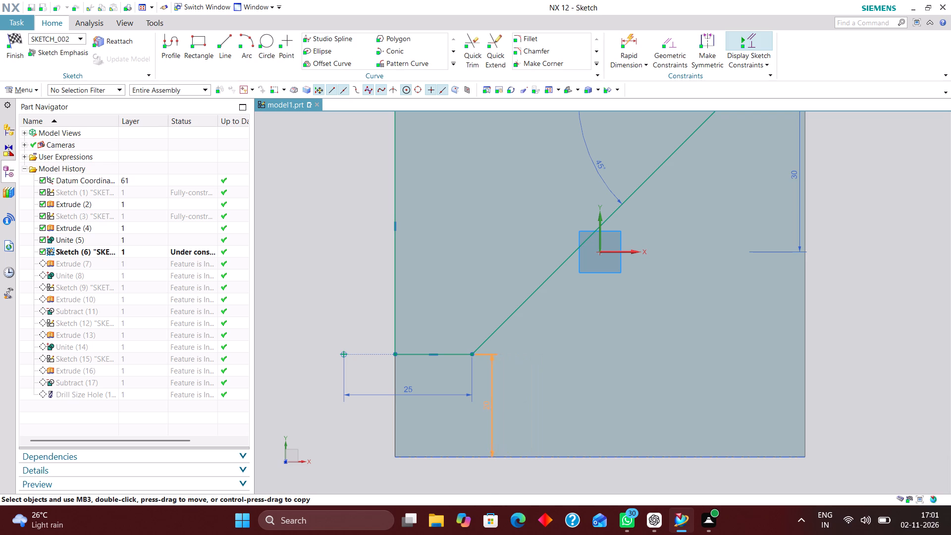
# Dimension the profile's short lower line vertically from the sketch's X axis.
pyautogui.click(634, 44)
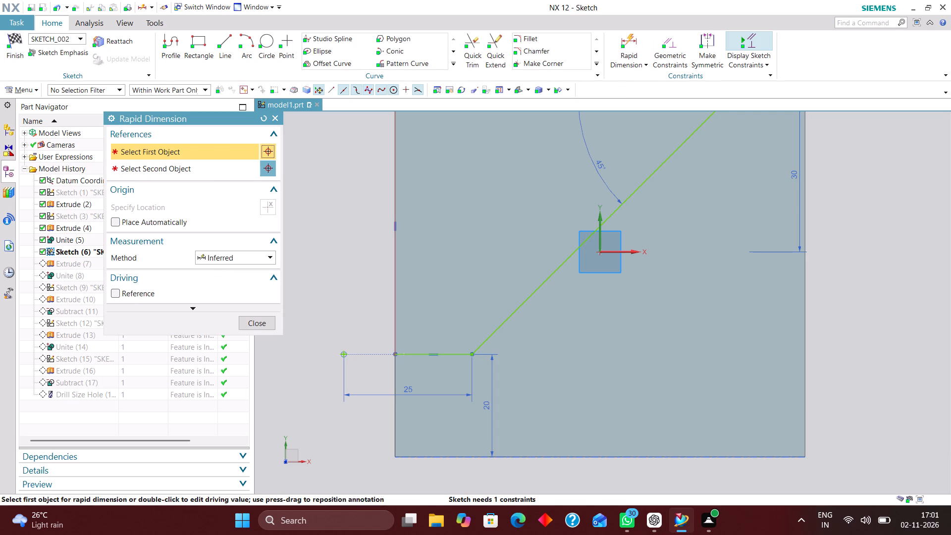
pyautogui.click(613, 251)
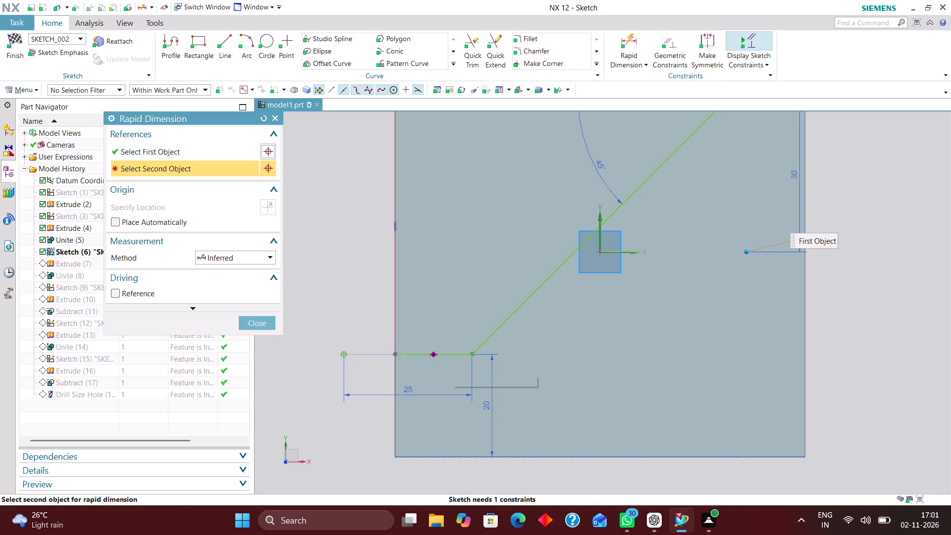
pyautogui.click(455, 354)
pyautogui.click(695, 300)
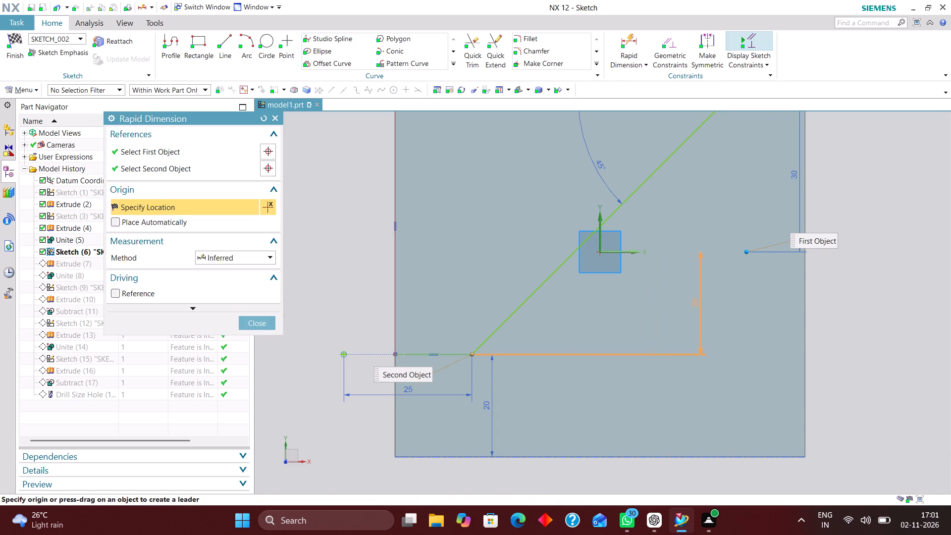
pyautogui.click(484, 292)
pyautogui.click(274, 324)
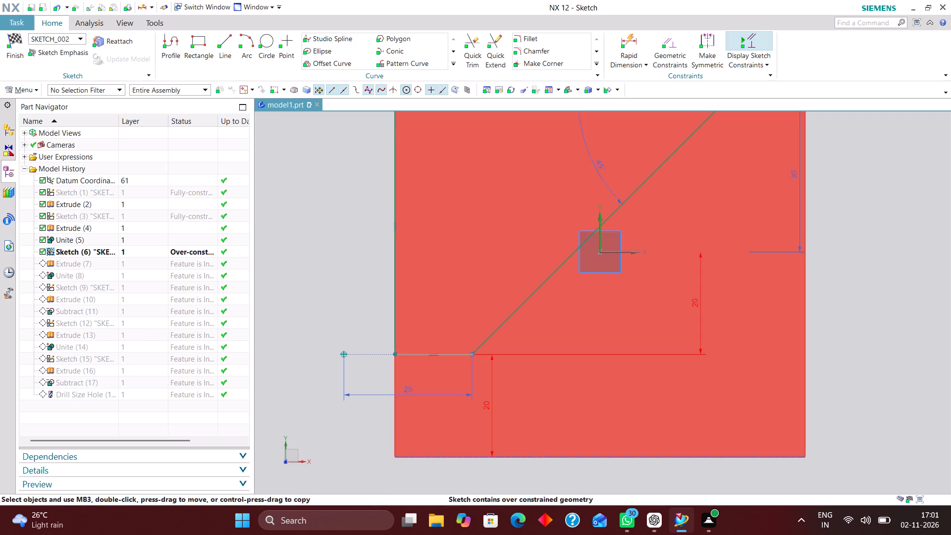
# Delete the short lower line's 20 mm dimension to the base's outer edge and move the X-axis dimension closer to the origin.
pyautogui.moveTo(494, 414); pyautogui.dragTo(401, 410, button='right')
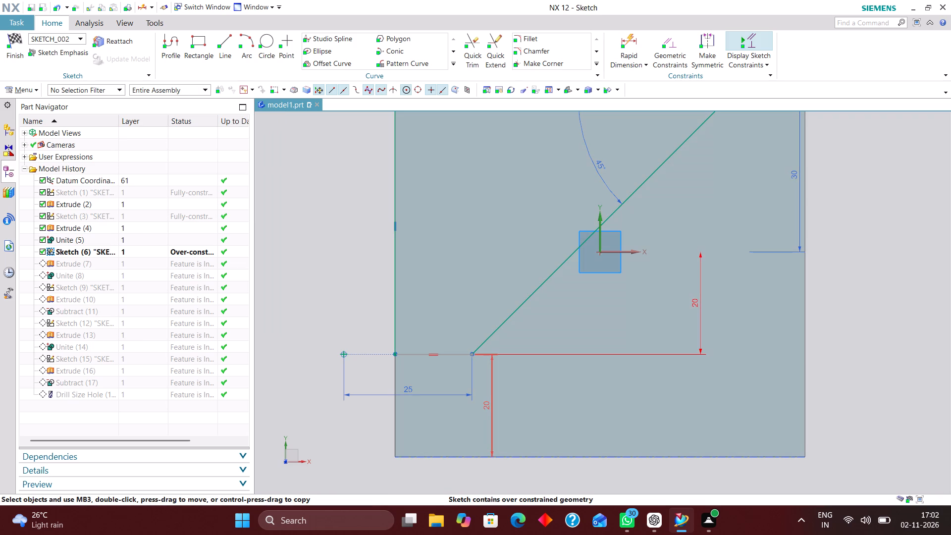
pyautogui.moveTo(491, 408); pyautogui.dragTo(404, 402, button='right')
pyautogui.scroll(-3, 475, 407)
pyautogui.scroll(3, 590, 291)
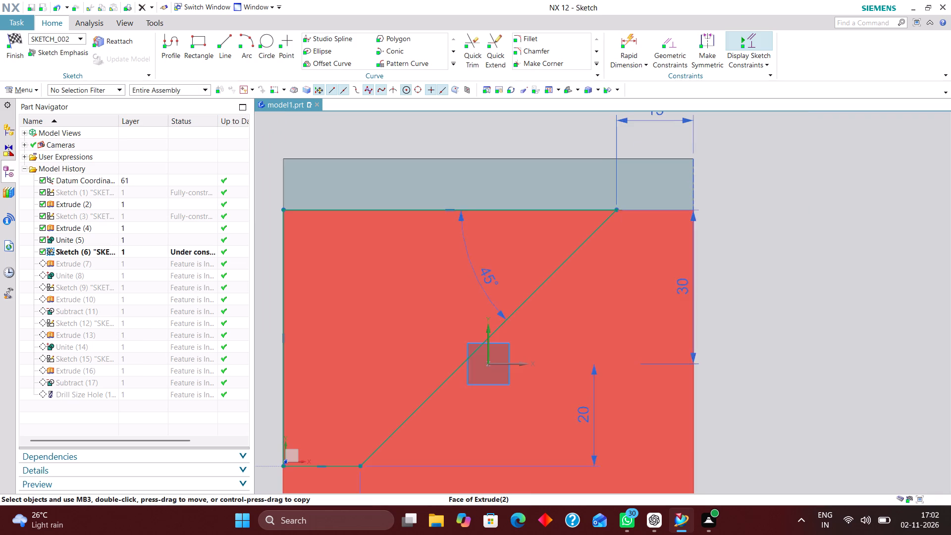
pyautogui.scroll(-2, 649, 306)
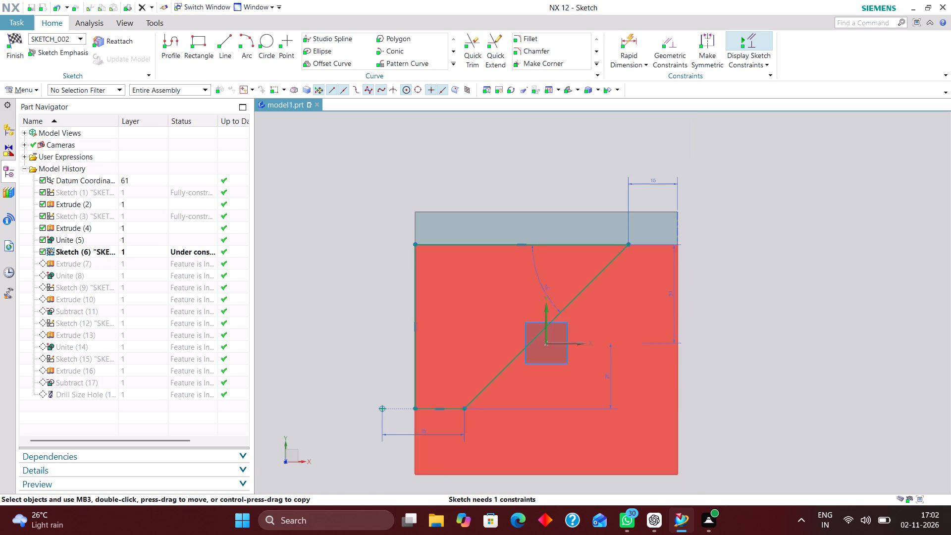
pyautogui.moveTo(610, 376); pyautogui.dragTo(562, 382)
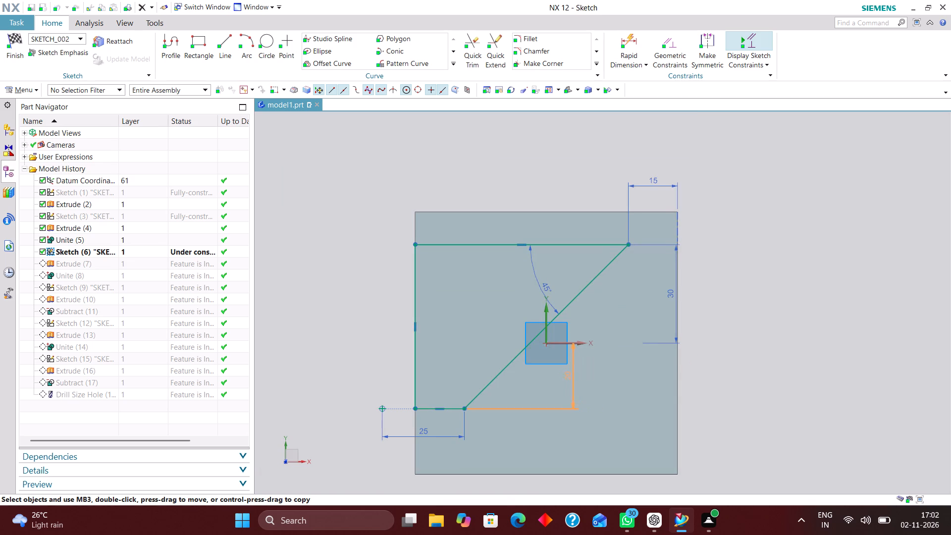
pyautogui.moveTo(562, 382); pyautogui.dragTo(556, 383)
# Dimension the profile's vertical line horizontally from the sketch's Y axis.
pyautogui.click(625, 36)
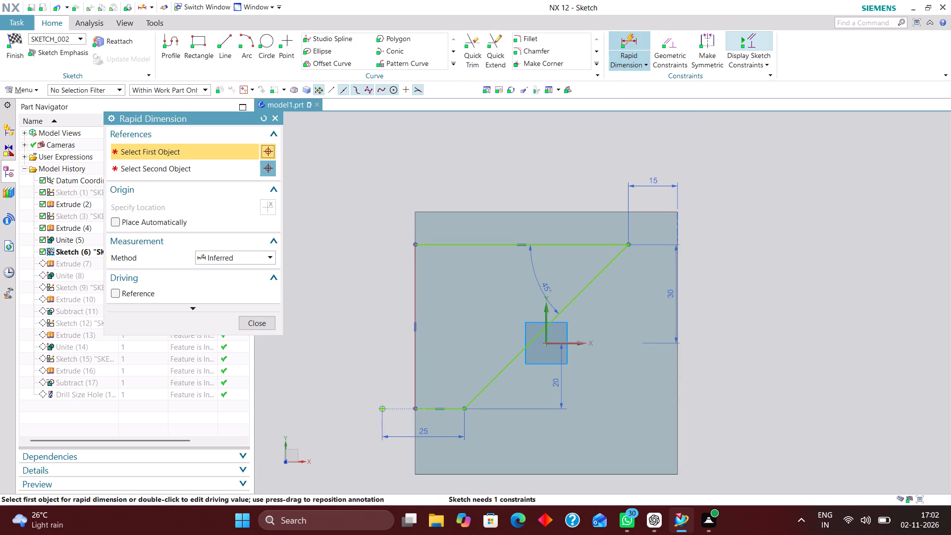
pyautogui.click(413, 375)
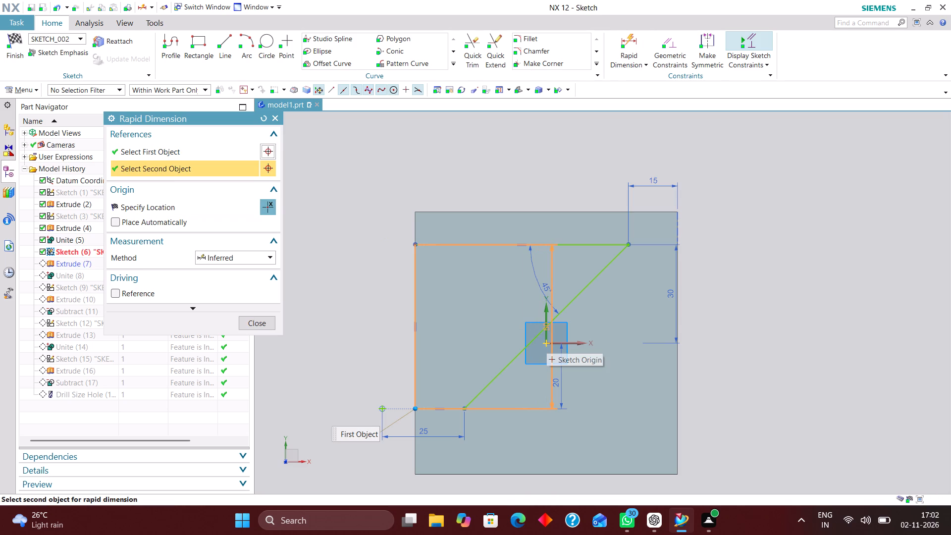
pyautogui.click(544, 315)
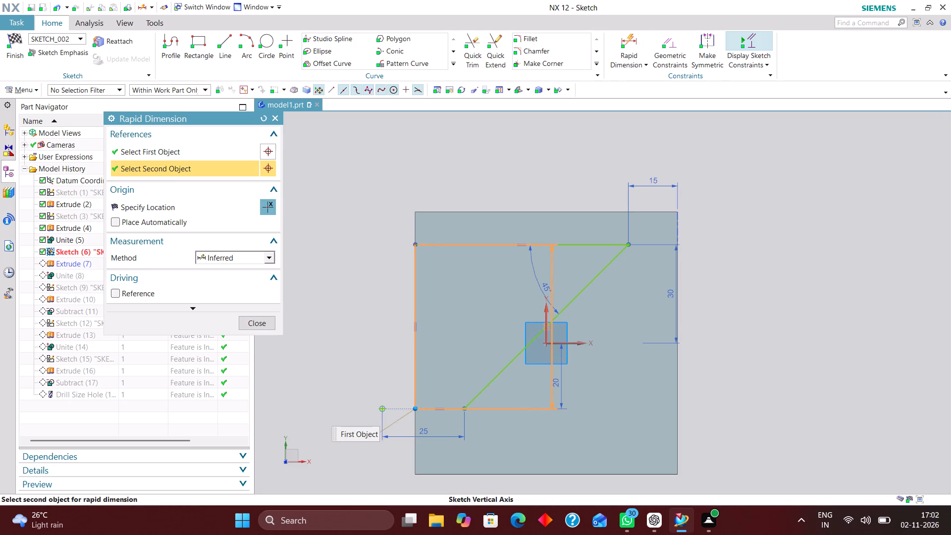
pyautogui.click(482, 452)
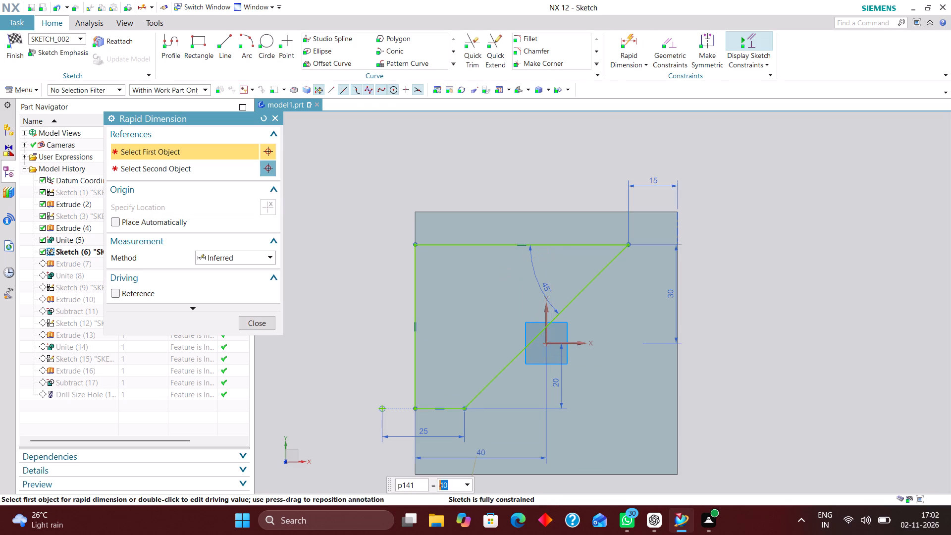
pyautogui.click(262, 322)
# Delete the Point on Curve constraint and the stray reference point outside the base, and finish the sketch.
pyautogui.moveTo(383, 408); pyautogui.dragTo(343, 403, button='right')
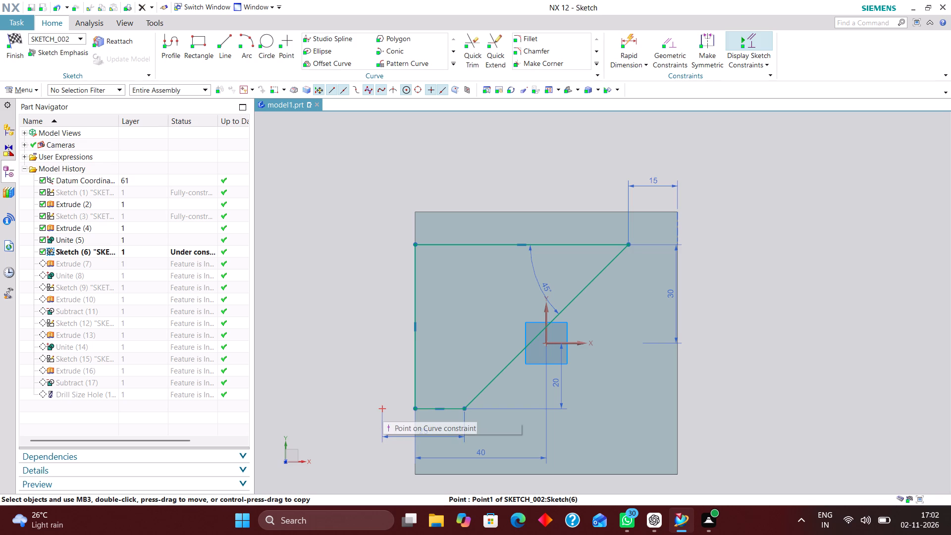
pyautogui.moveTo(383, 409); pyautogui.dragTo(365, 412, button='right')
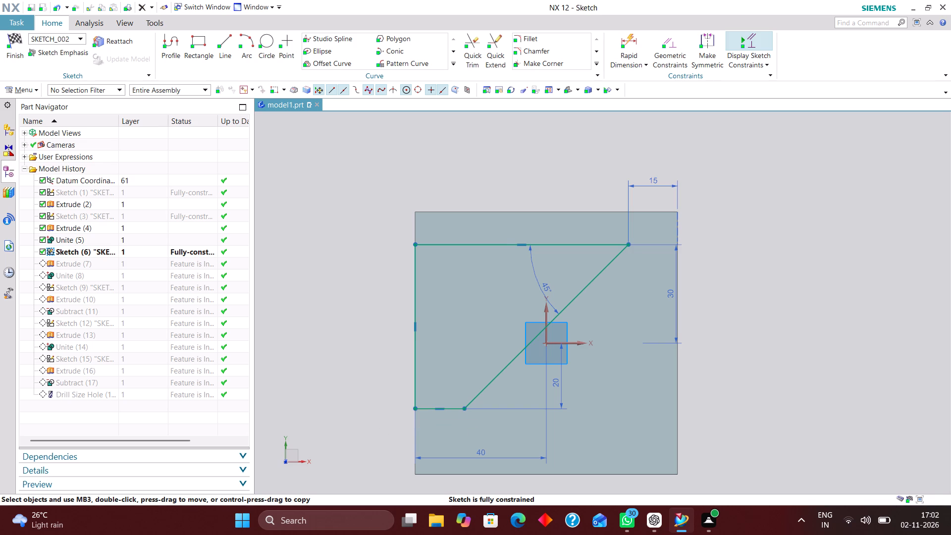
pyautogui.click(628, 41)
pyautogui.click(265, 321)
pyautogui.click(13, 34)
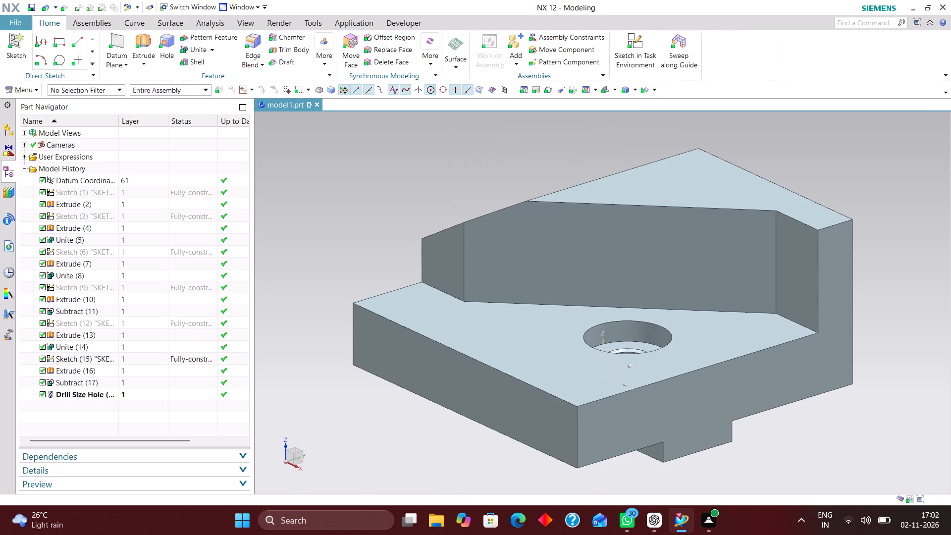
# Review the dimensions and constraints of Sketch (9) and Sketch (12) in rollback mode, closing each without edits.
pyautogui.click(162, 253)
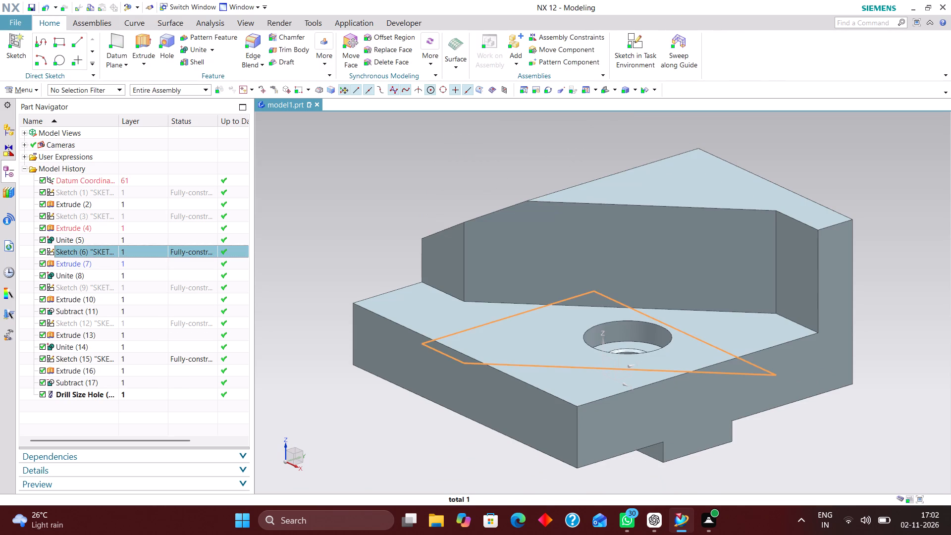
pyautogui.click(157, 288)
pyautogui.rightClick(158, 287)
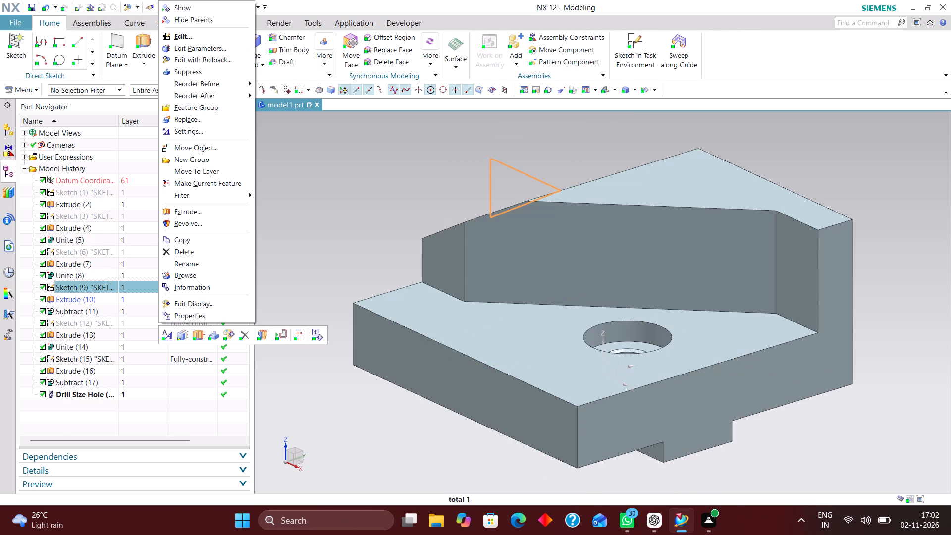
pyautogui.click(221, 61)
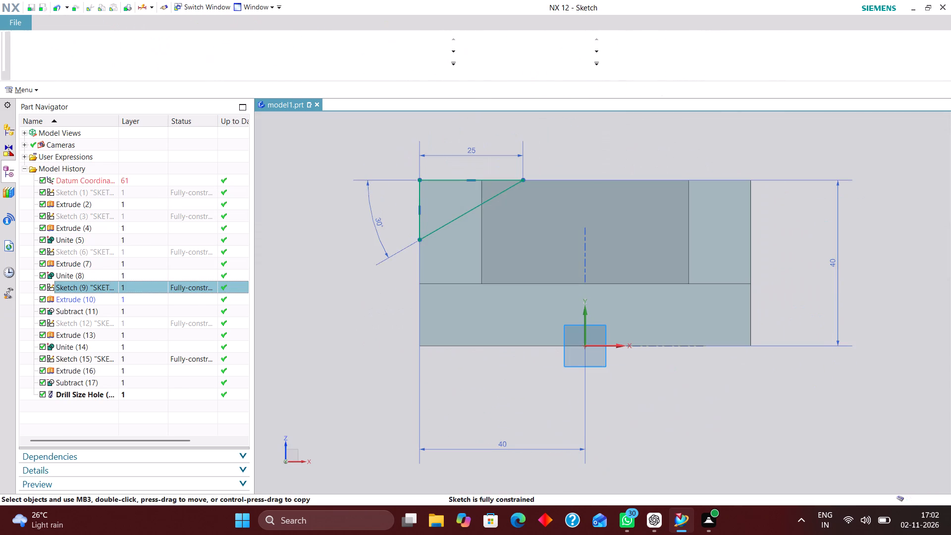
pyautogui.click(21, 41)
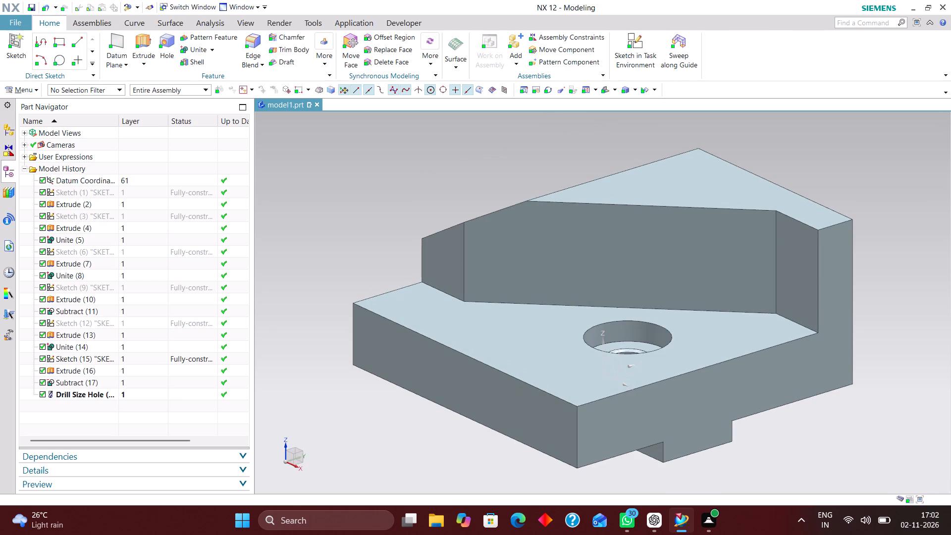
pyautogui.click(159, 320)
pyautogui.rightClick(158, 320)
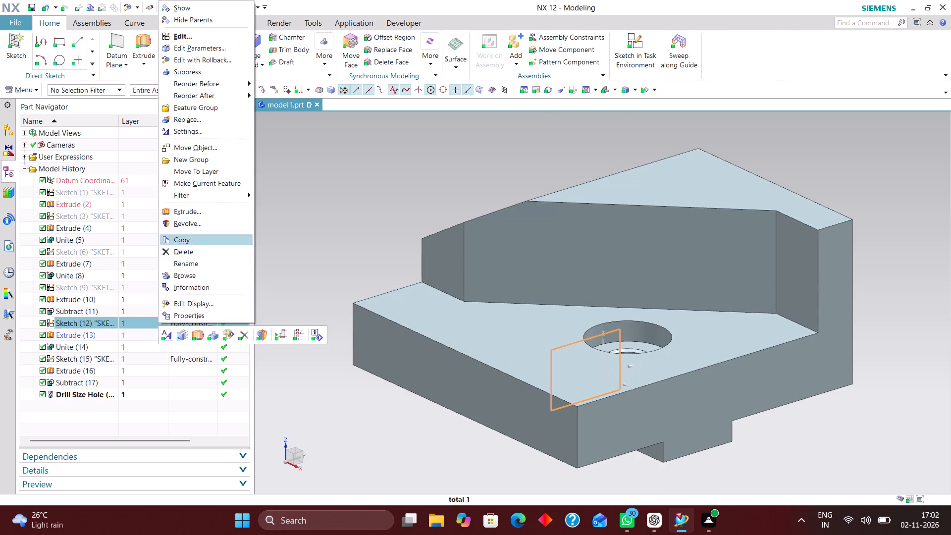
pyautogui.click(225, 58)
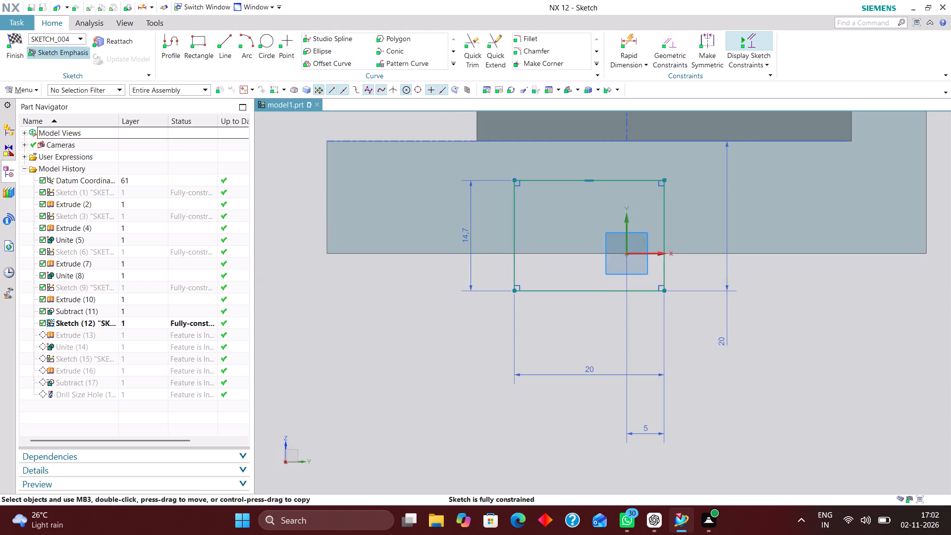
pyautogui.click(18, 43)
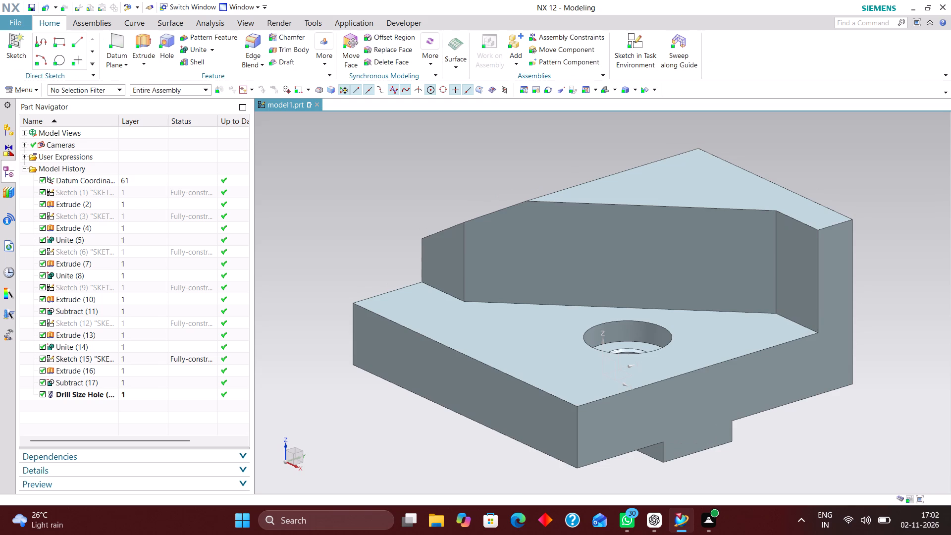
# Inspect the bracket from below and above, and return to an isometric view.
pyautogui.click(145, 362)
pyautogui.rightClick(145, 362)
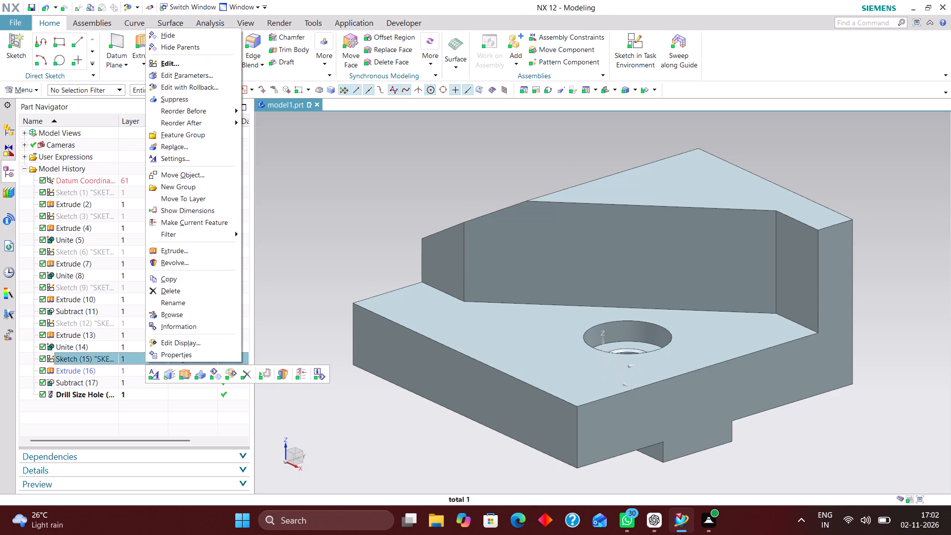
pyautogui.click(354, 430)
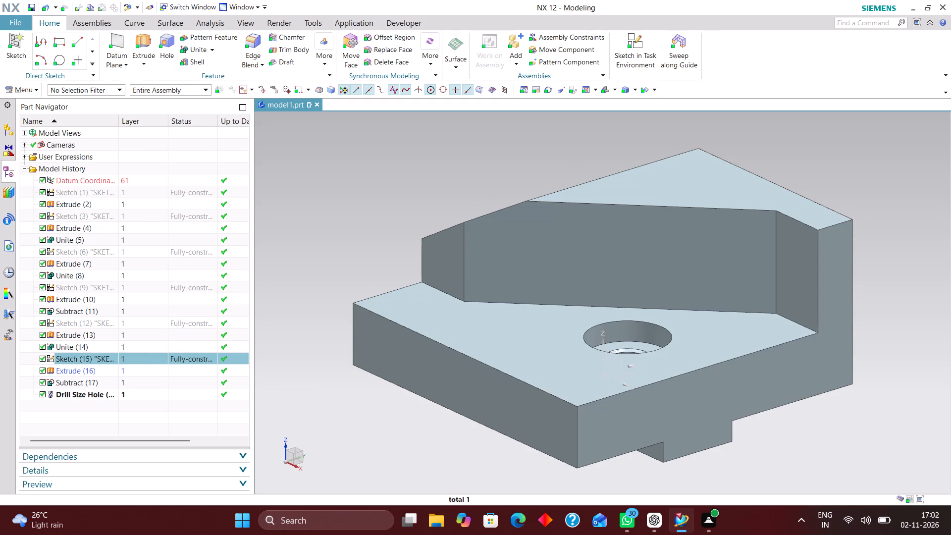
pyautogui.moveTo(342, 321); pyautogui.dragTo(386, 441, button='middle')
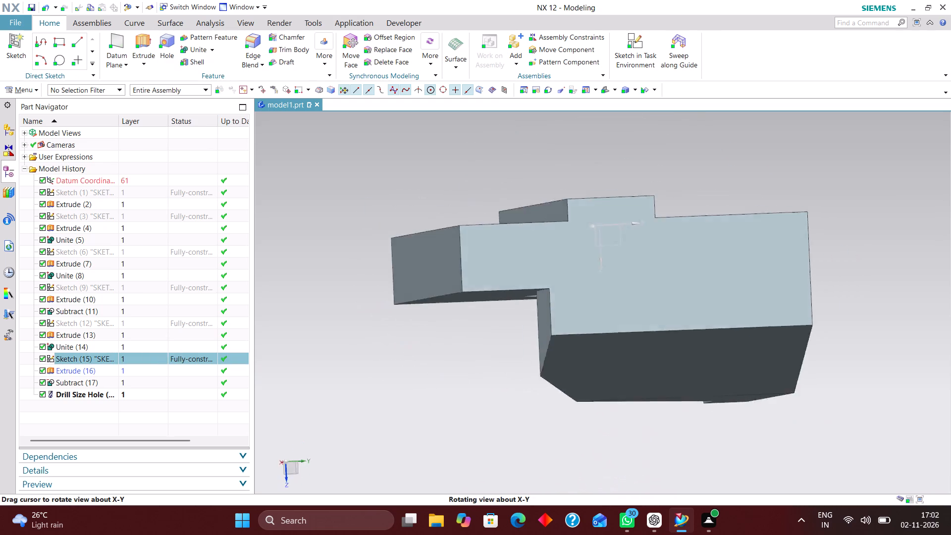
pyautogui.moveTo(386, 441); pyautogui.dragTo(449, 346, button='middle')
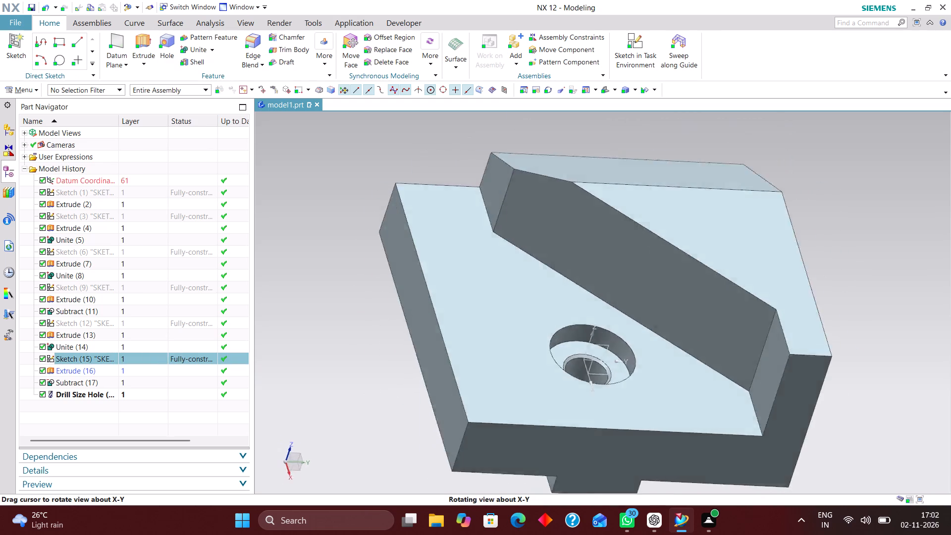
pyautogui.moveTo(449, 346); pyautogui.dragTo(436, 343, button='middle')
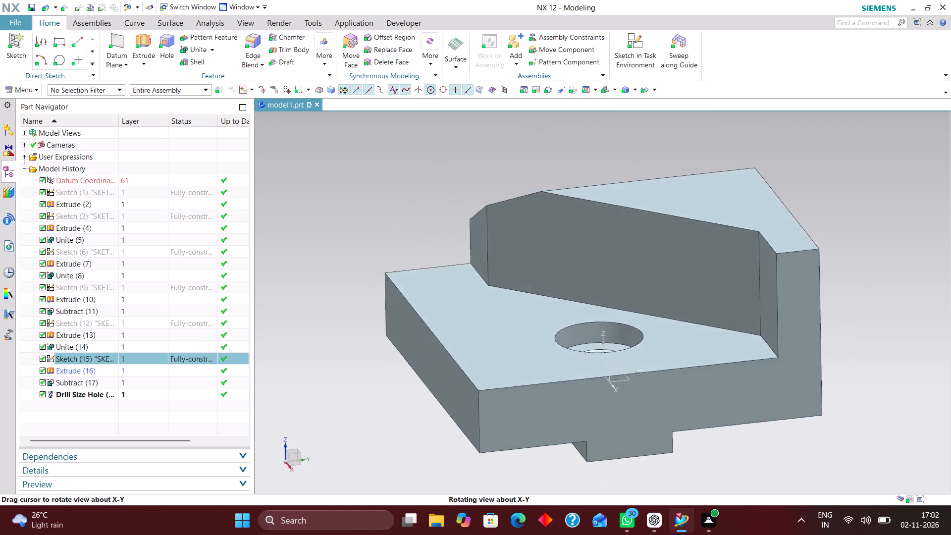
pyautogui.moveTo(436, 343); pyautogui.dragTo(445, 355, button='middle')
pyautogui.scroll(1, 449, 347)
pyautogui.click(608, 91)
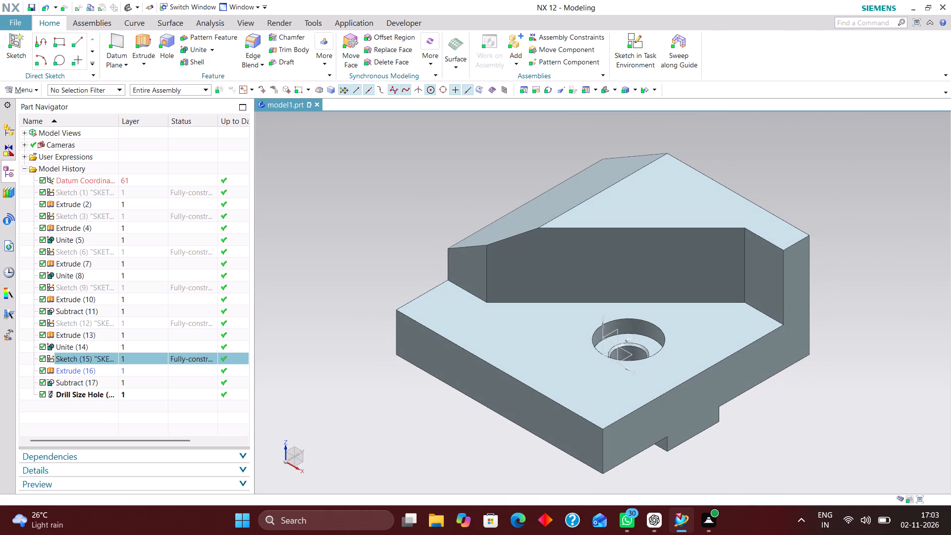
# Move the datum coordinate system to layer 220 through its object display settings.
pyautogui.click(147, 181)
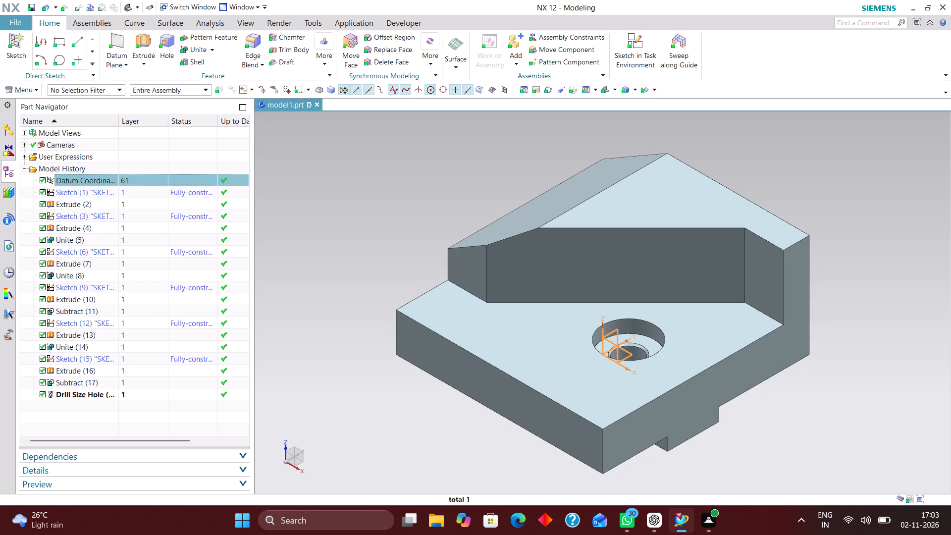
pyautogui.hotkey('ctrl', 'j')
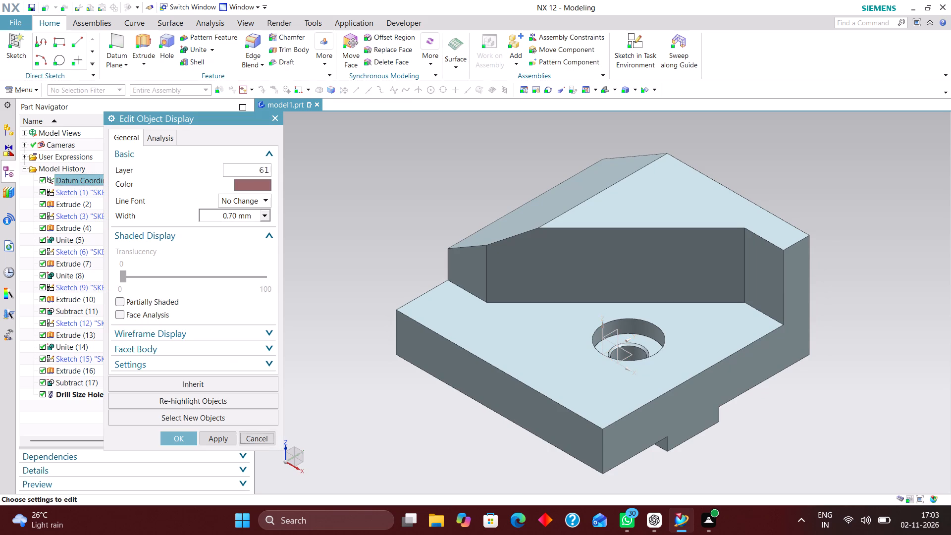
pyautogui.moveTo(244, 169); pyautogui.dragTo(411, 169)
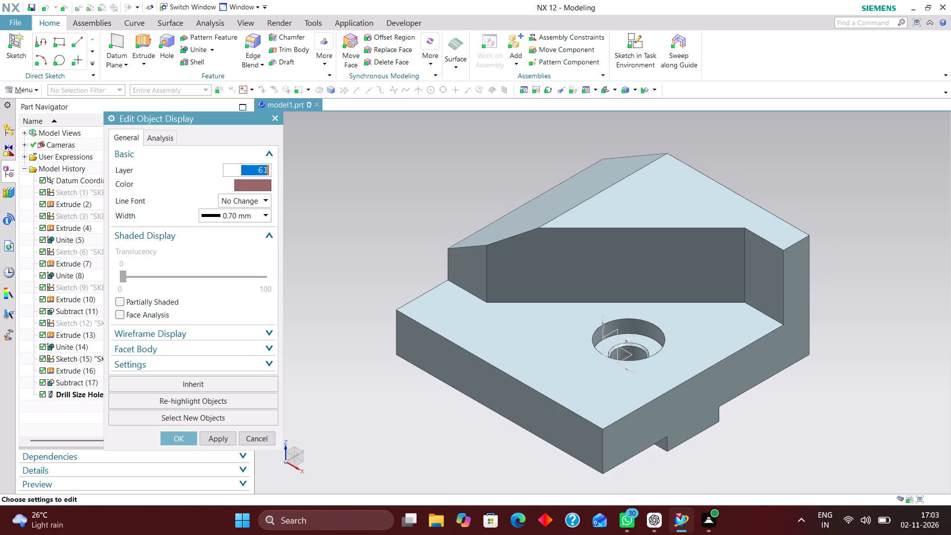
pyautogui.write('220')
pyautogui.press('Return')
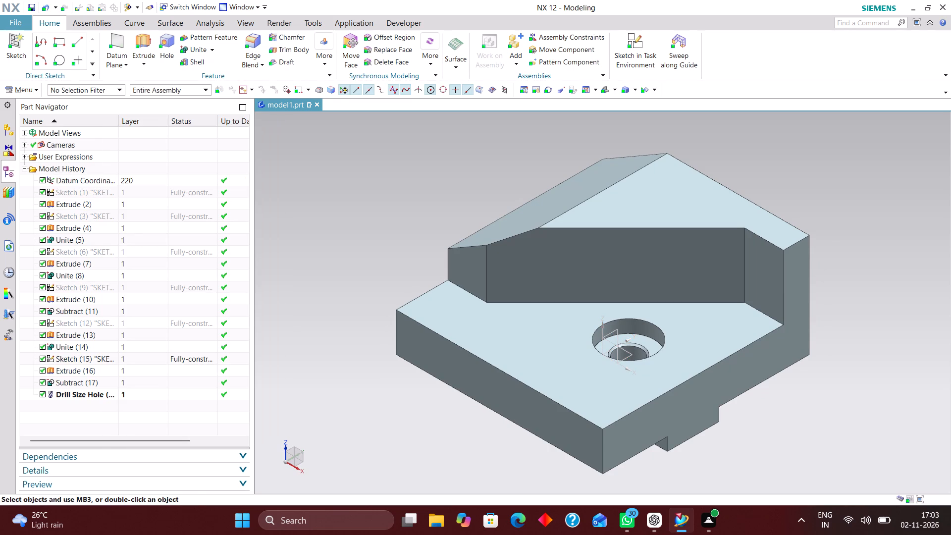
# Move the base profile, Sketch (1), to layer 11.
pyautogui.click(135, 194)
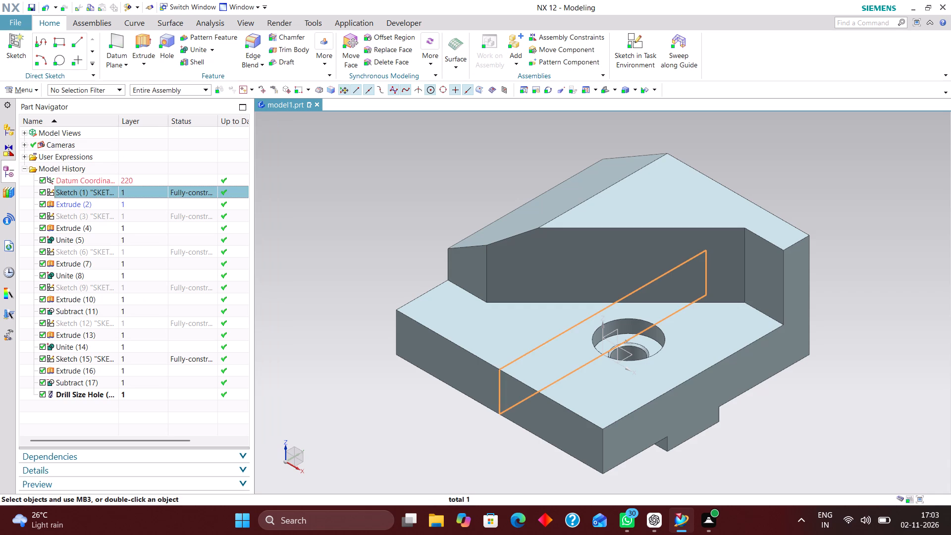
pyautogui.hotkey('ctrl', 'j')
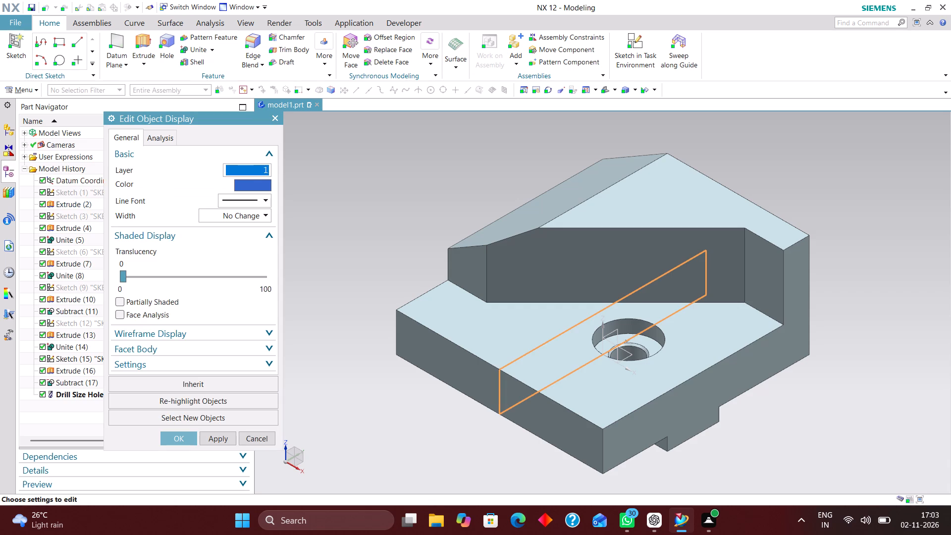
pyautogui.write('11')
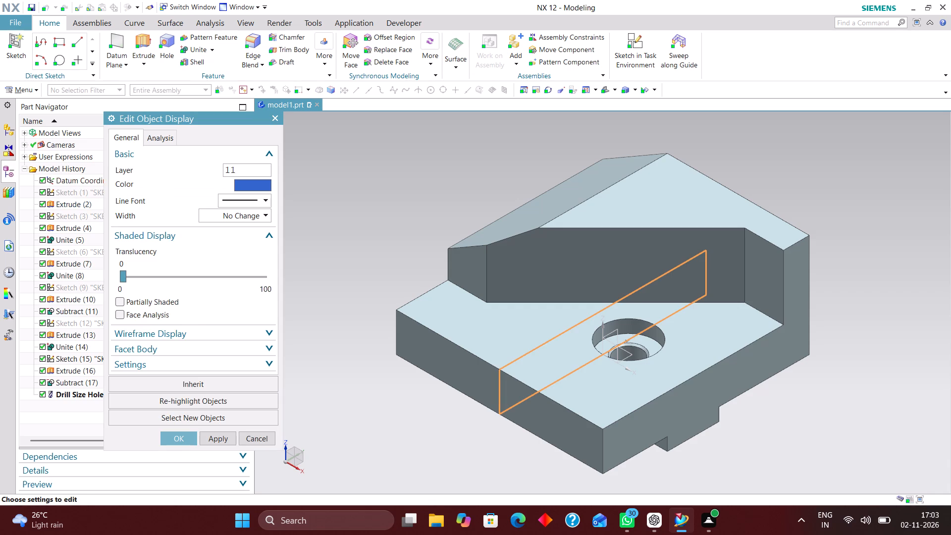
pyautogui.press('Return')
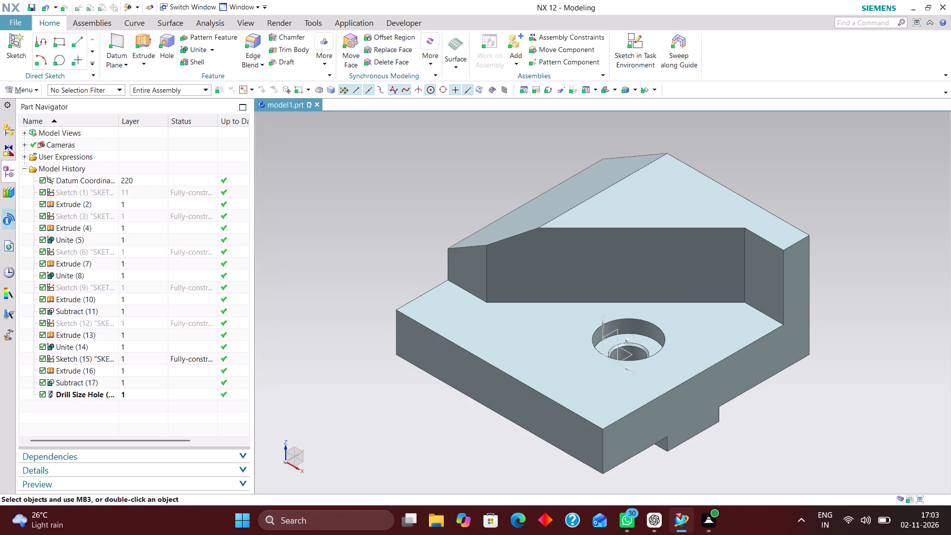
# Move the bracket's solid body, selected through Extrude (2), to layer 2.
pyautogui.click(148, 203)
pyautogui.hotkey('ctrl', 'j')
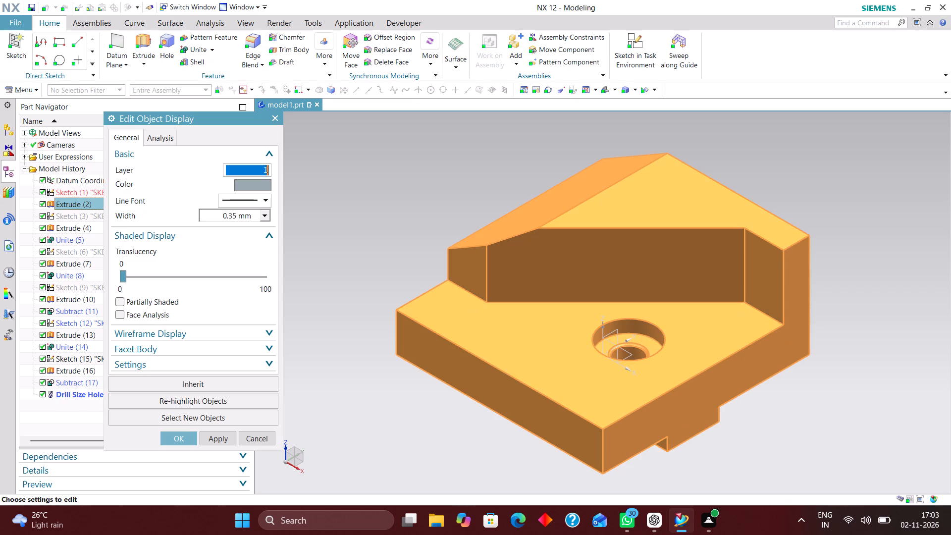
pyautogui.press('2')
pyautogui.press('Return')
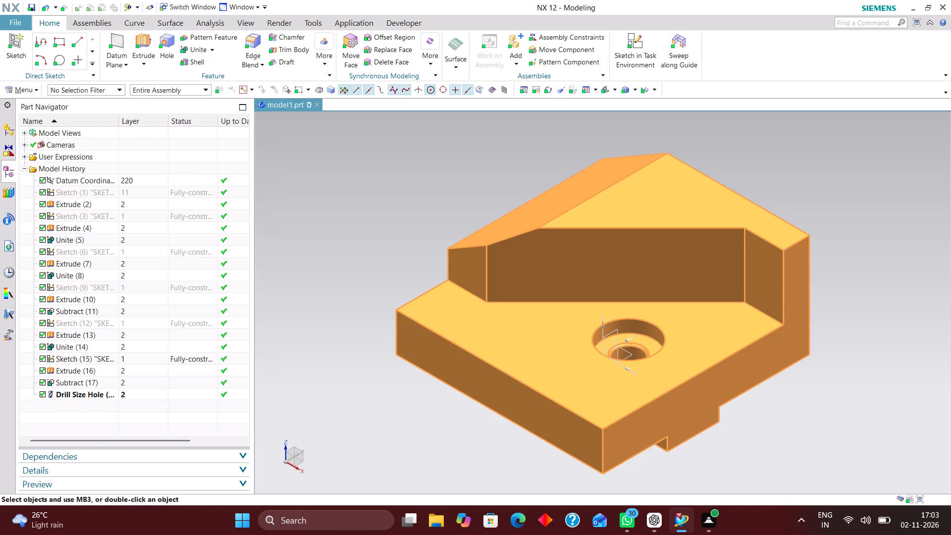
# Move the upright rectangular profile, Sketch (3), to layer 12.
pyautogui.click(133, 215)
pyautogui.hotkey('ctrl', 'j')
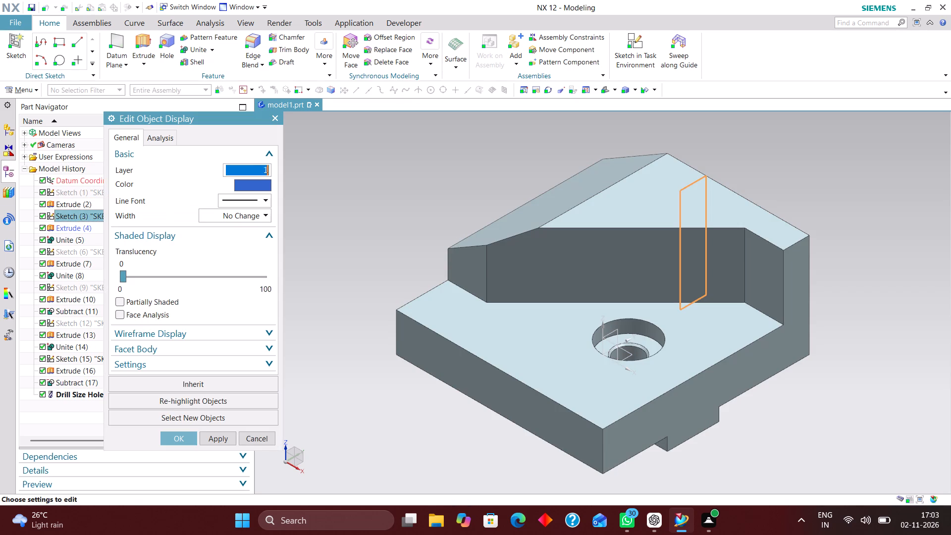
pyautogui.write('12')
pyautogui.press('Return')
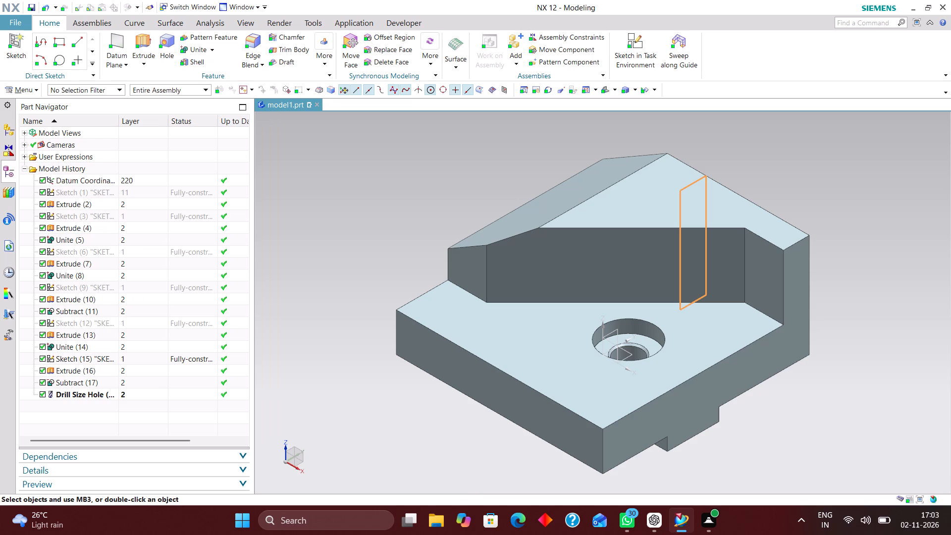
# Move the angled four-sided profile, Sketch (6), to layer 13.
pyautogui.click(140, 258)
pyautogui.click(140, 251)
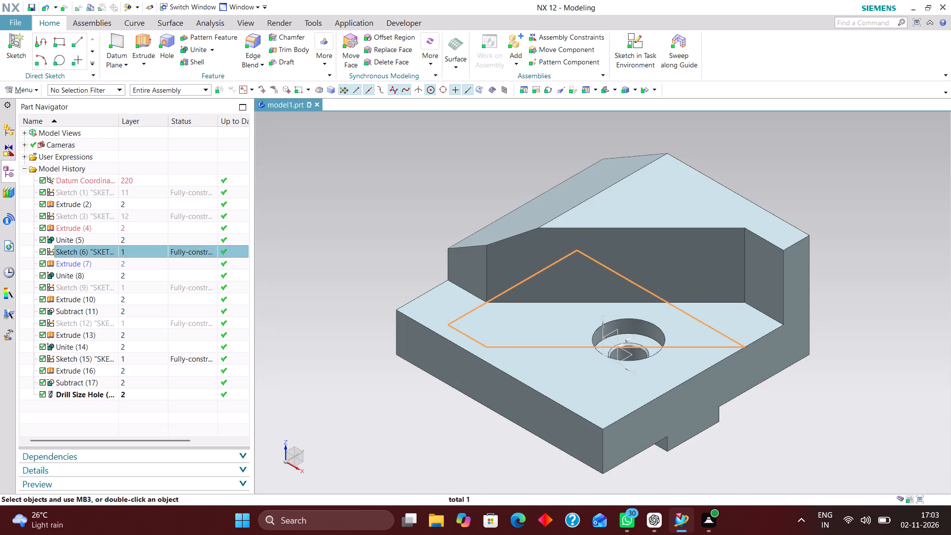
pyautogui.hotkey('ctrl', 'j')
pyautogui.write('13')
pyautogui.press('Return')
# Move the triangular cut profile, Sketch (9), to layer 14.
pyautogui.click(138, 289)
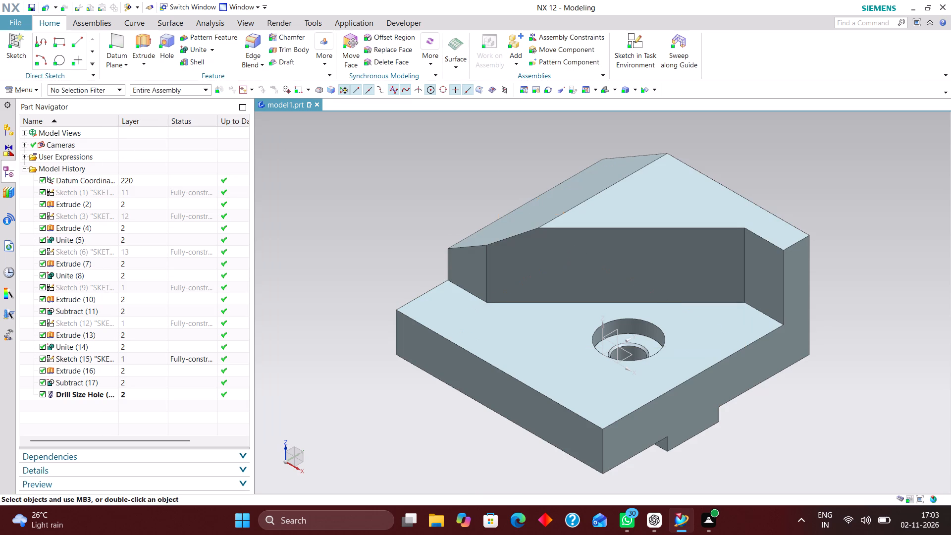
pyautogui.hotkey('ctrl', 'j')
pyautogui.write('14')
pyautogui.press('Return')
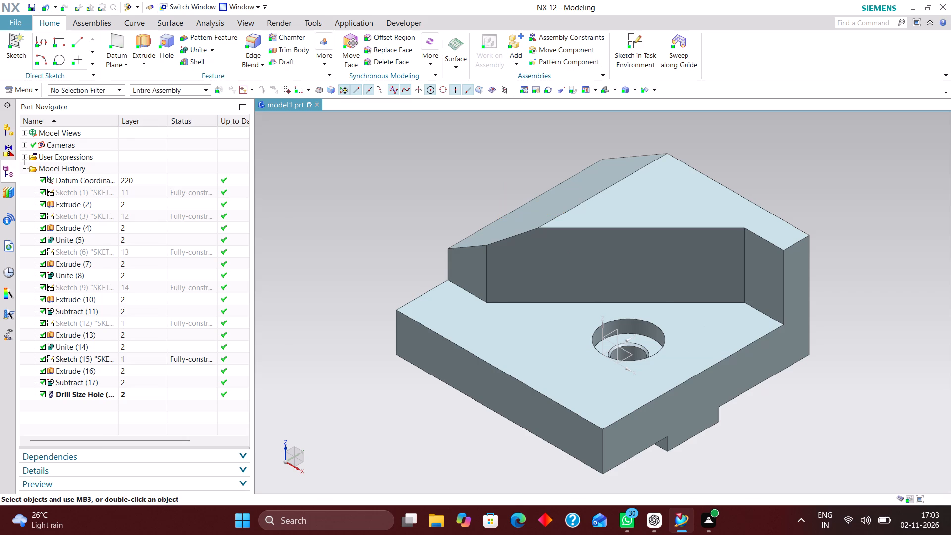
# Move the rectangular profile used for the bottom key, Sketch (12), to layer 15.
pyautogui.click(142, 333)
pyautogui.click(139, 323)
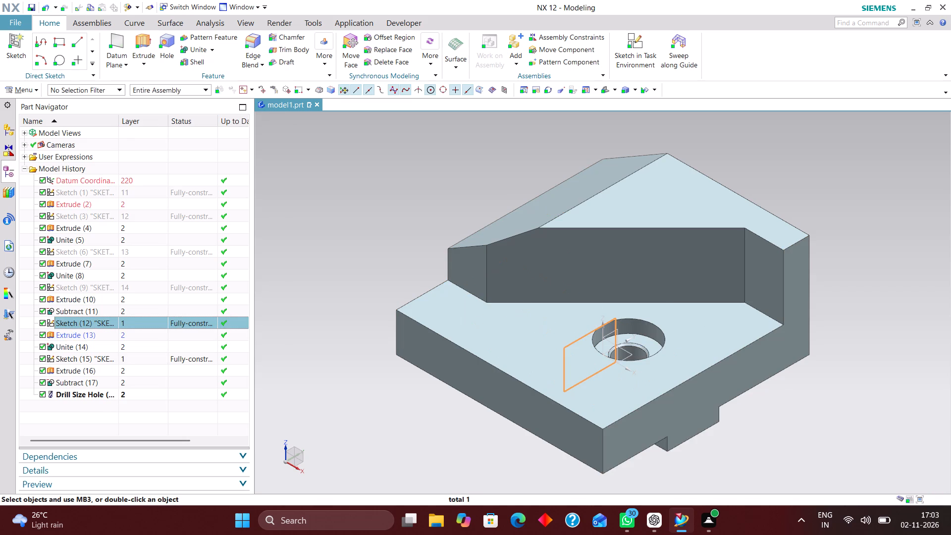
pyautogui.hotkey('ctrl', 'j')
pyautogui.write('15')
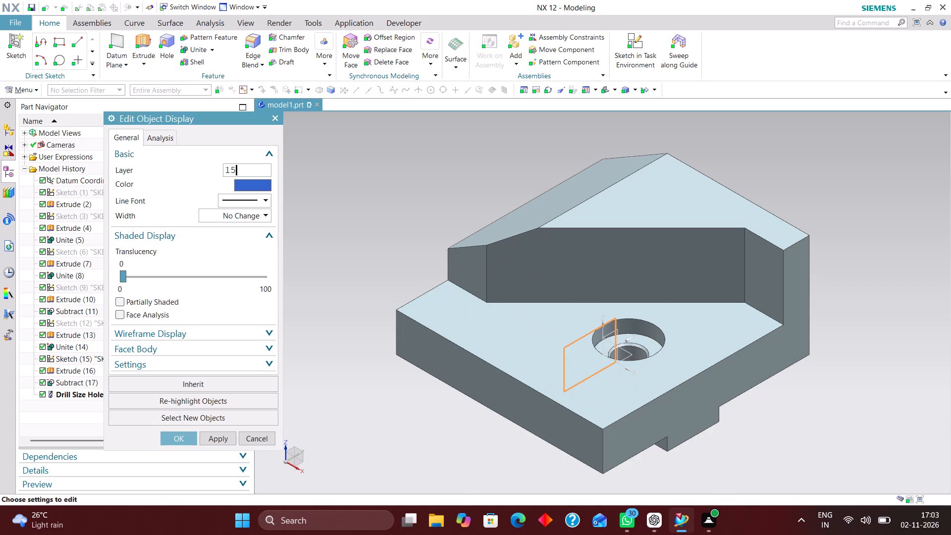
pyautogui.press('Return')
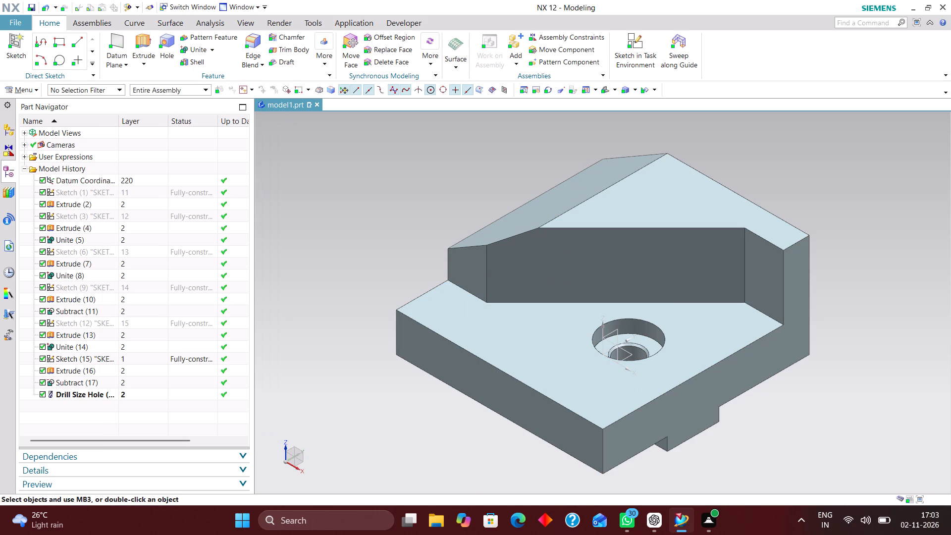
# Move Sketch (15), the profile of Extrude (16), to layer 16.
pyautogui.click(135, 358)
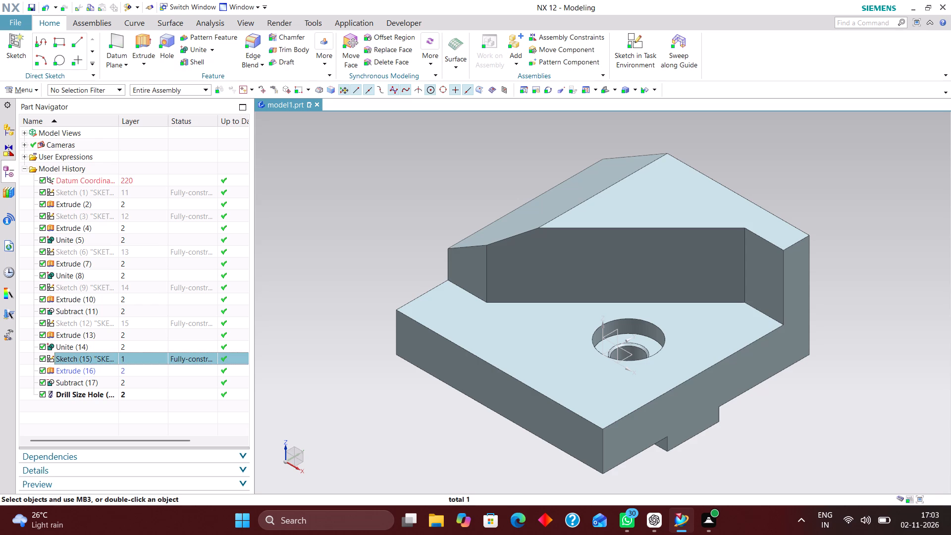
pyautogui.hotkey('ctrl', 'j')
pyautogui.write('16')
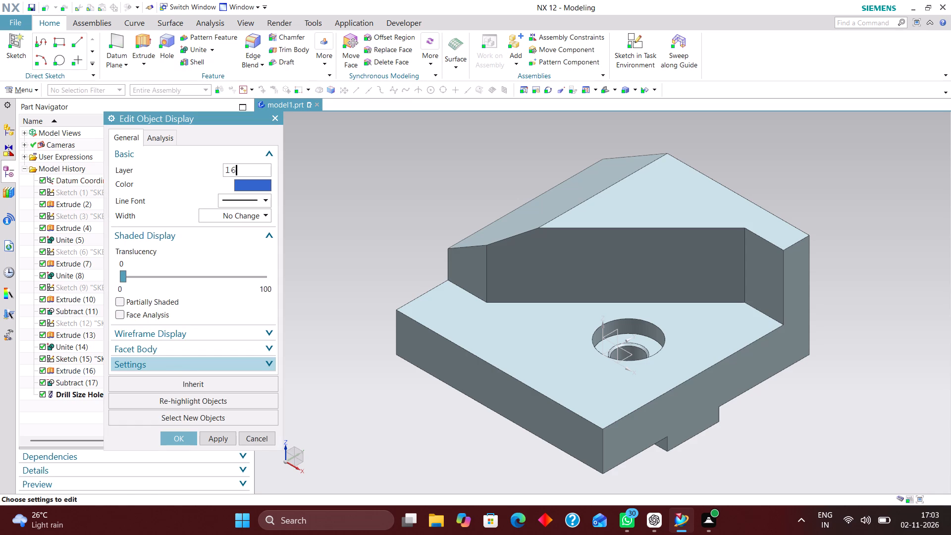
pyautogui.press('Return')
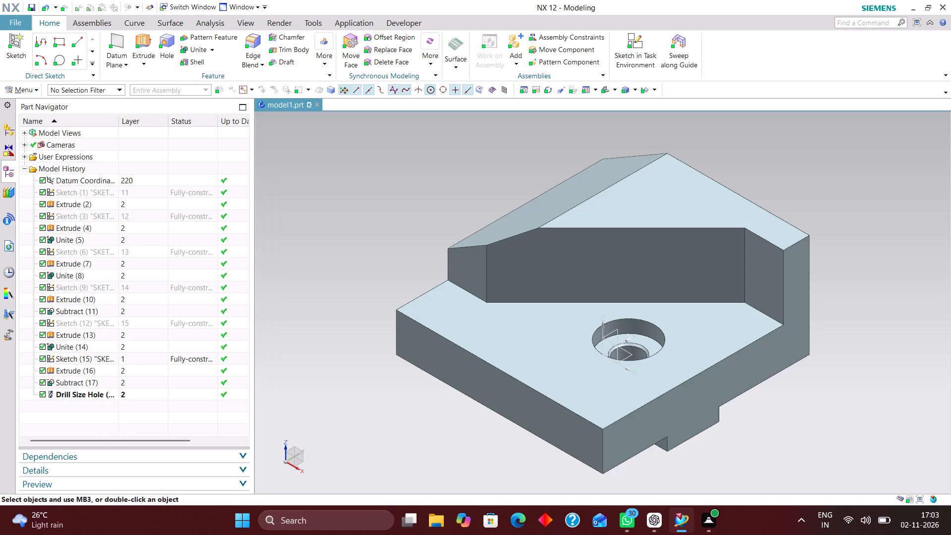
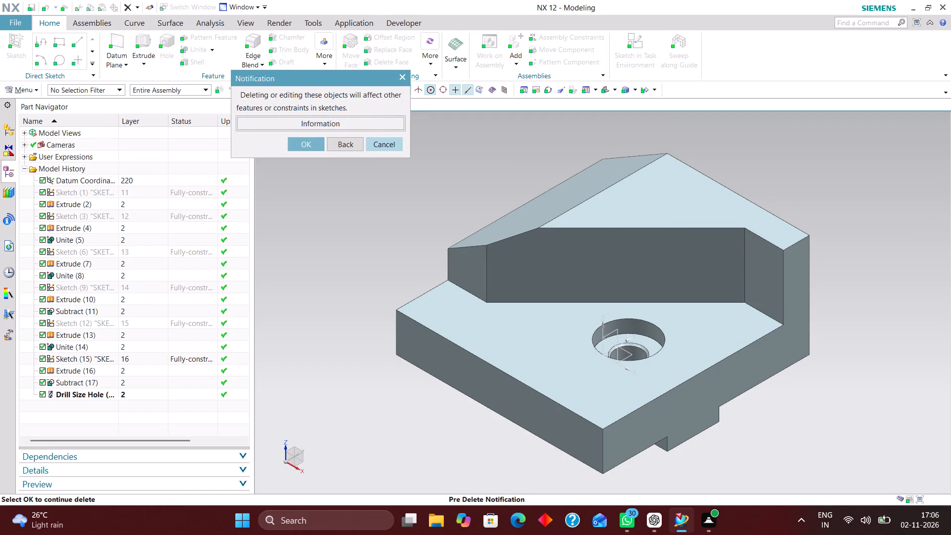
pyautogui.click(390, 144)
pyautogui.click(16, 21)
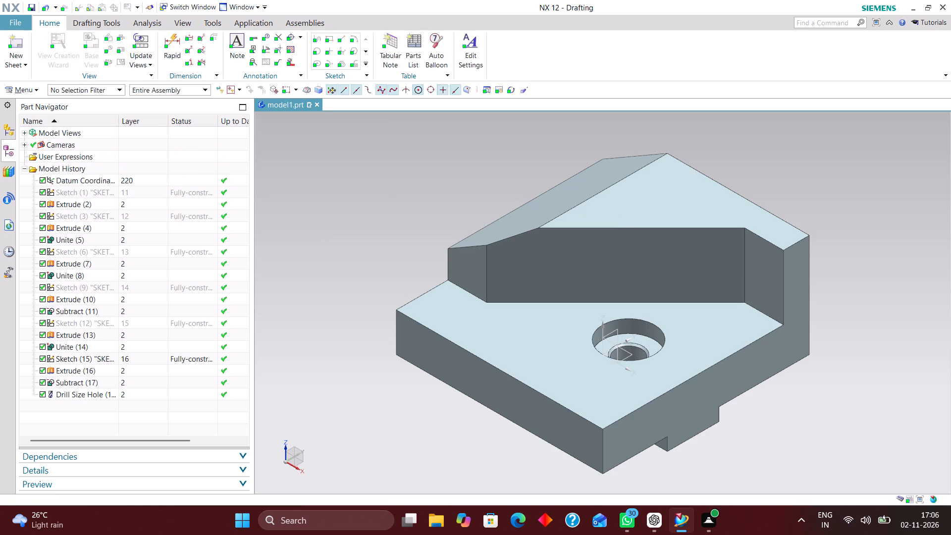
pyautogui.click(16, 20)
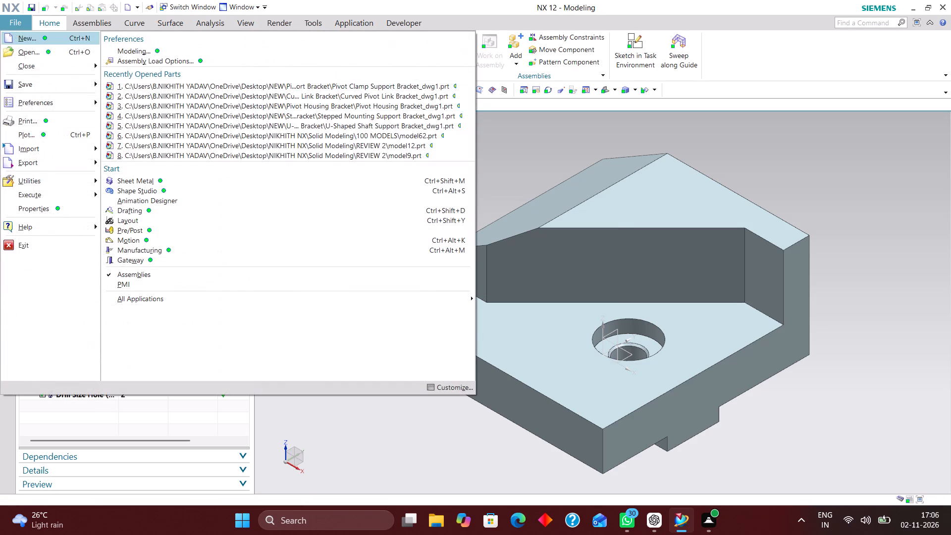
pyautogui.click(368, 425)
# Assign the library material Steel to the bracket's solid body.
pyautogui.click(34, 92)
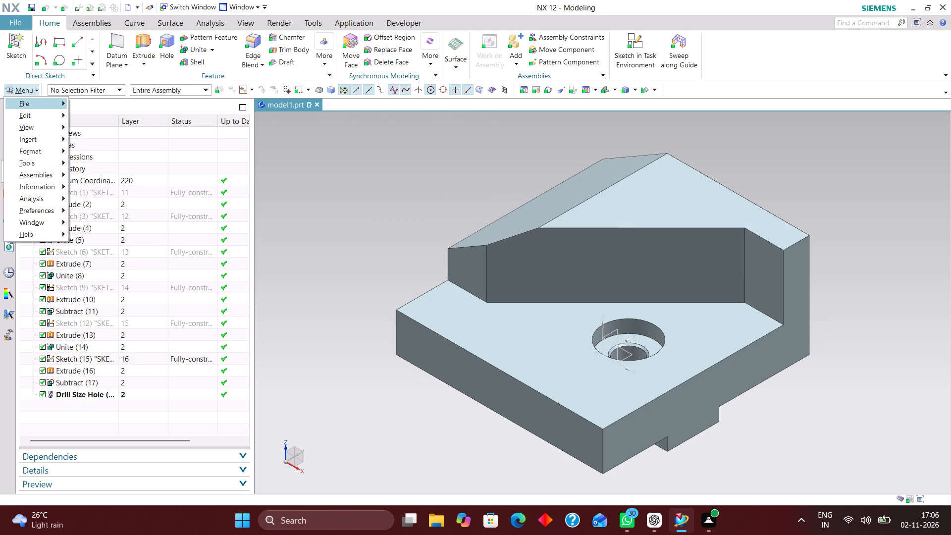
pyautogui.click(37, 163)
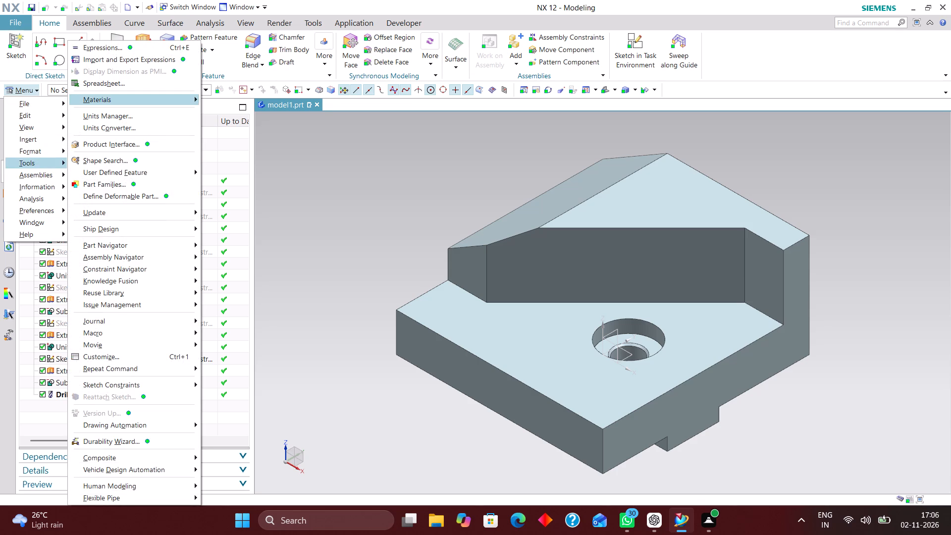
pyautogui.click(133, 98)
pyautogui.click(235, 102)
pyautogui.click(562, 430)
pyautogui.scroll(-5, 222, 280)
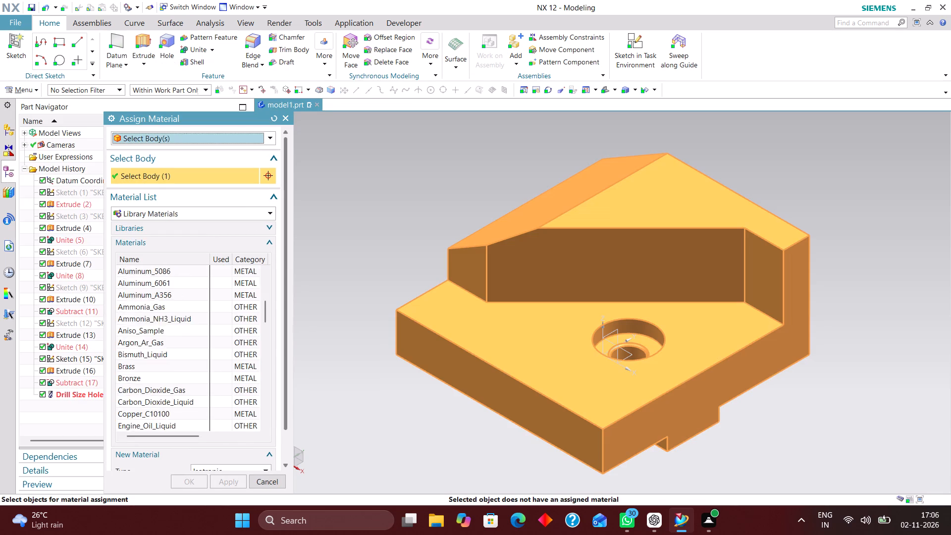
pyautogui.scroll(-15, 219, 281)
pyautogui.scroll(-3, 141, 351)
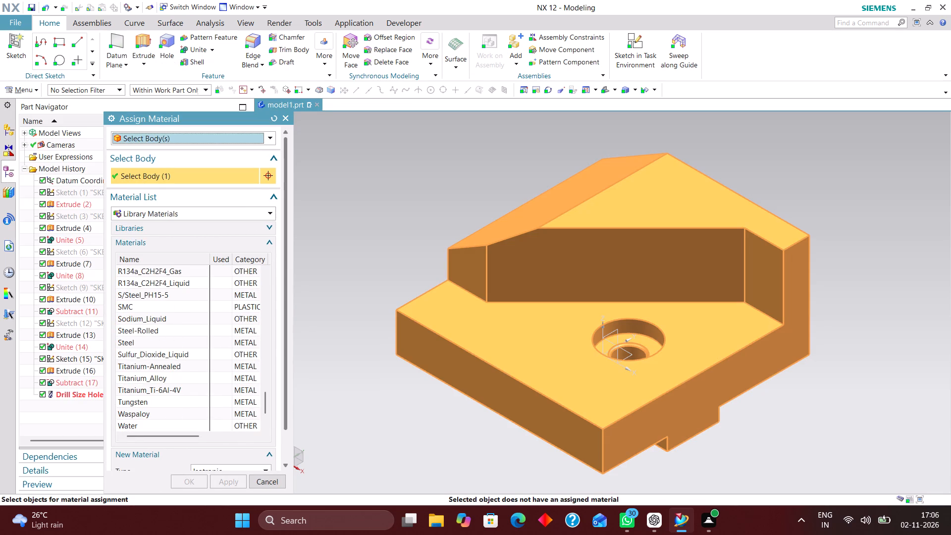
pyautogui.click(142, 341)
pyautogui.click(194, 485)
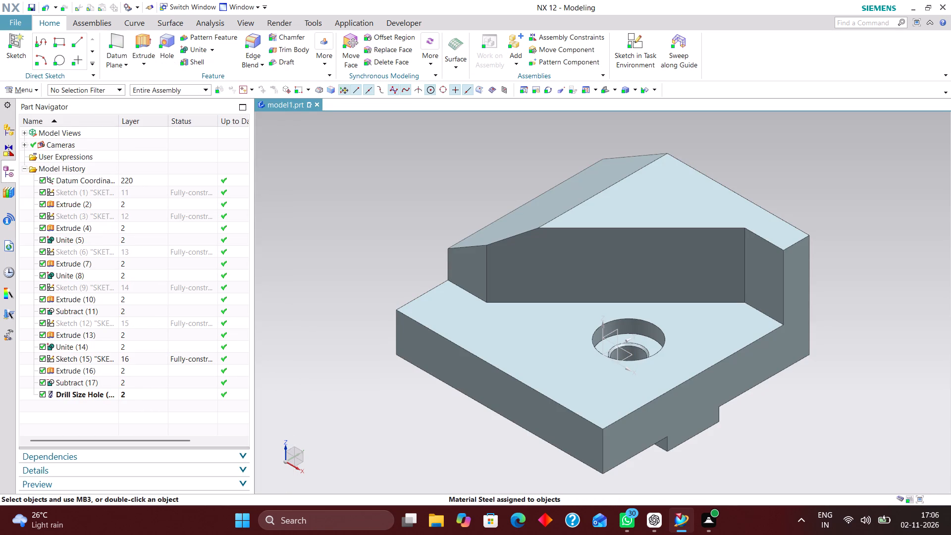
# In the part properties, enable updating weight data on save and update the weight data immediately.
pyautogui.click(36, 91)
pyautogui.click(36, 103)
pyautogui.click(133, 318)
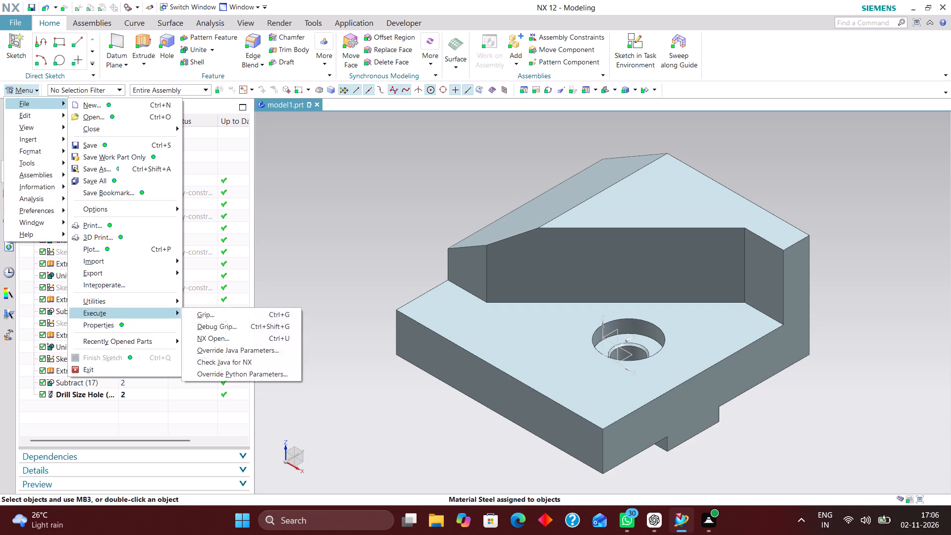
pyautogui.click(118, 181)
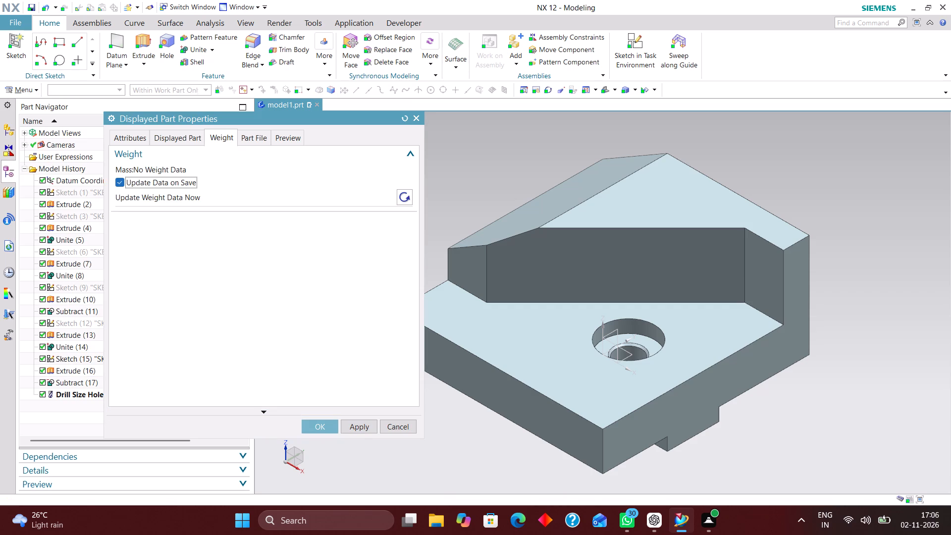
pyautogui.click(409, 196)
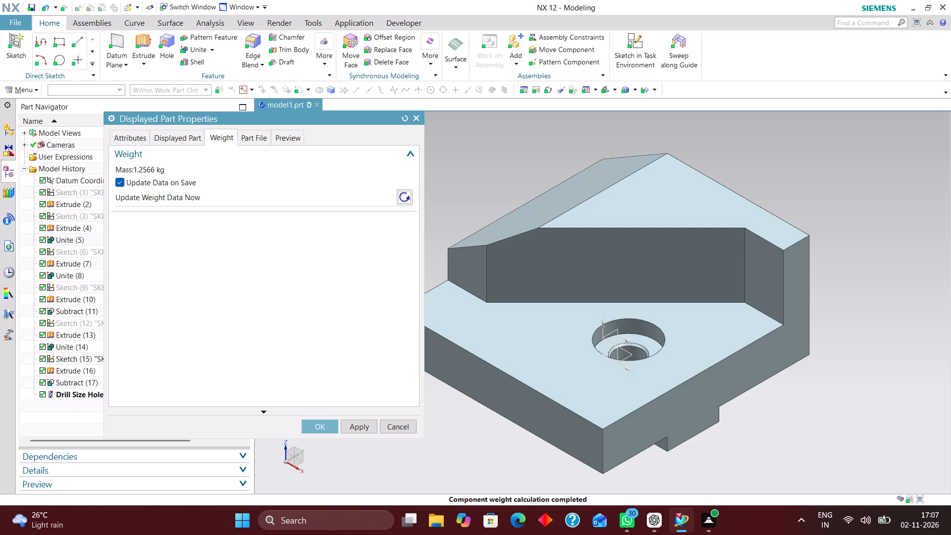
pyautogui.click(325, 428)
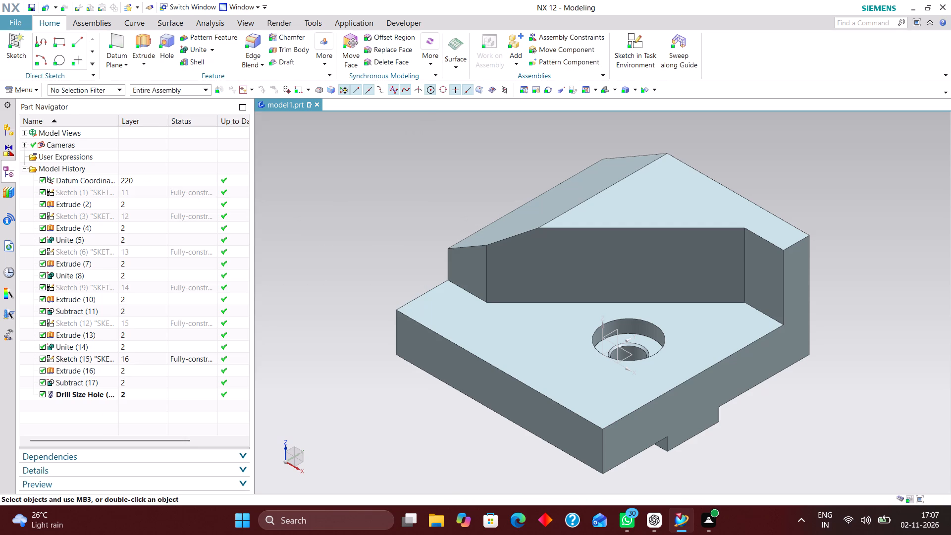
# Create a new group containing the bracket's solid body, keeping the default name and settings.
pyautogui.click(38, 88)
pyautogui.click(34, 152)
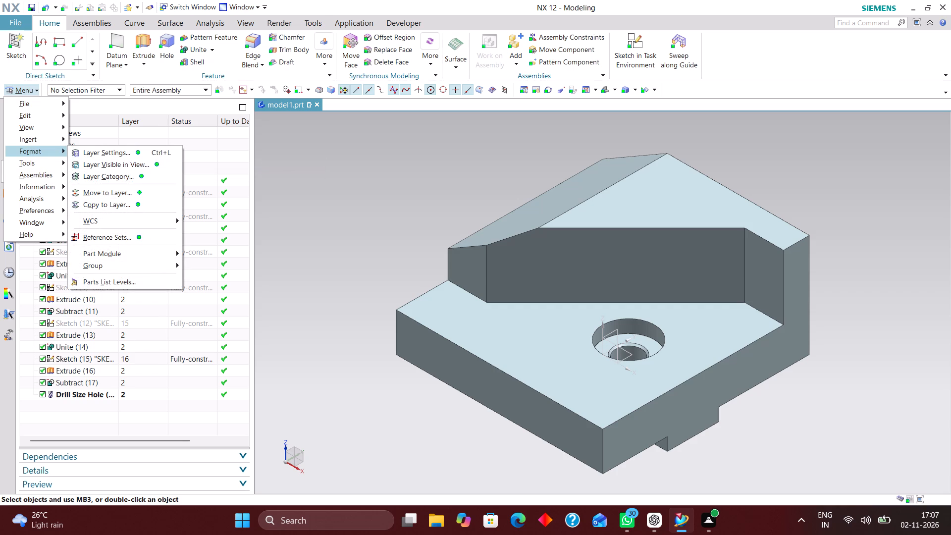
pyautogui.click(96, 265)
pyautogui.click(205, 267)
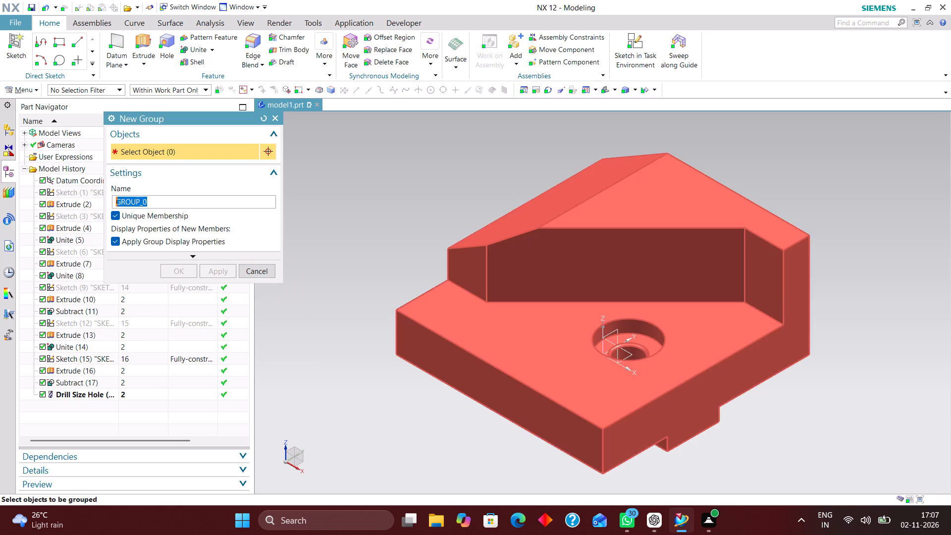
pyautogui.click(484, 282)
pyautogui.click(190, 269)
# Set up Part Cleanup for the work part to also delete unused units, unused expressions, spreadsheet data and visual editor data.
pyautogui.click(31, 88)
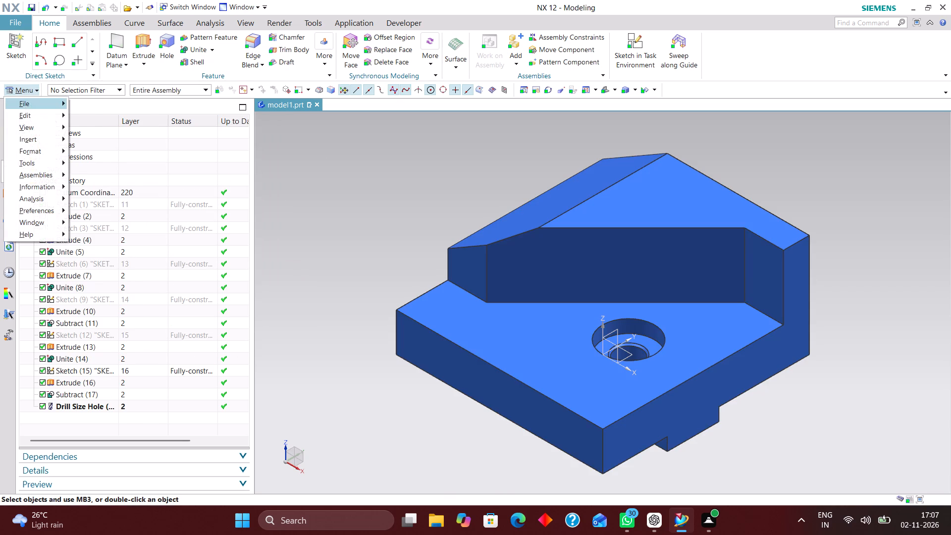
pyautogui.click(37, 104)
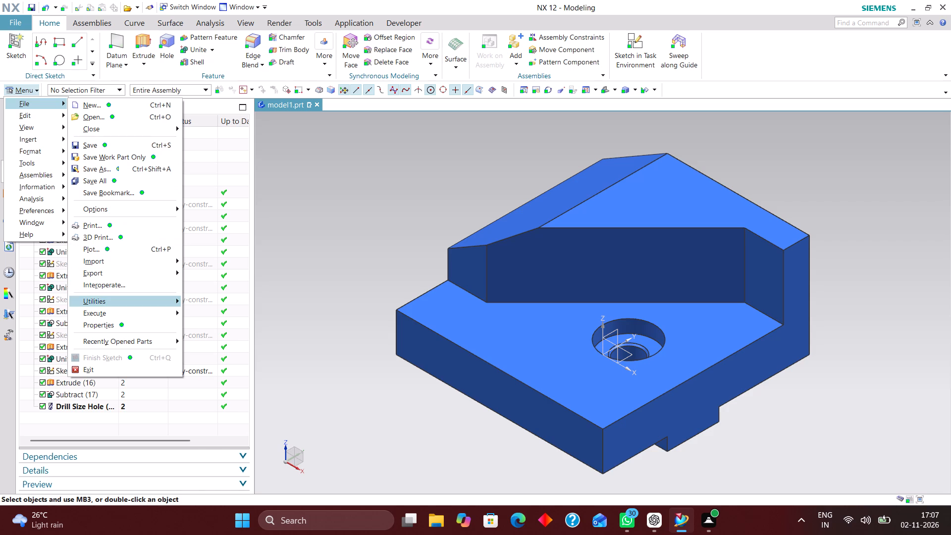
pyautogui.click(99, 300)
pyautogui.click(208, 478)
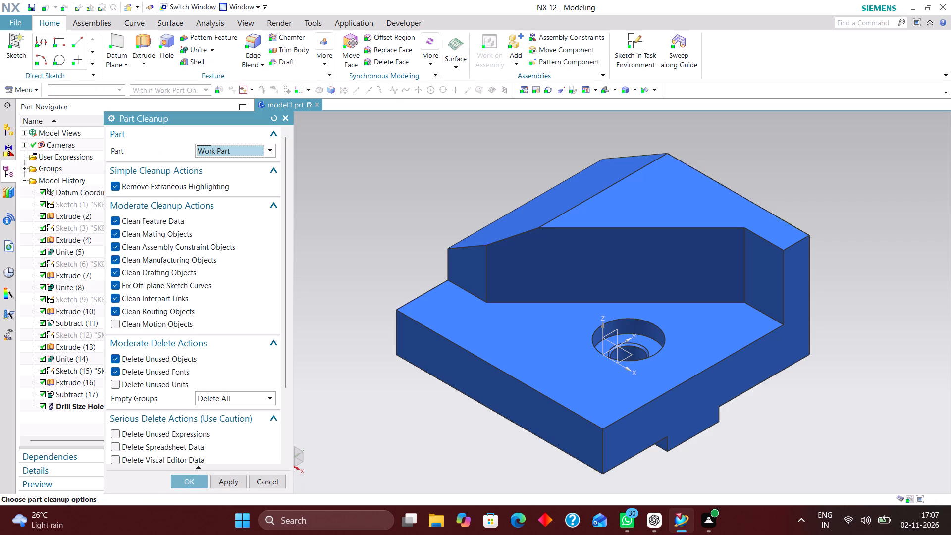
pyautogui.moveTo(207, 122); pyautogui.dragTo(204, 86)
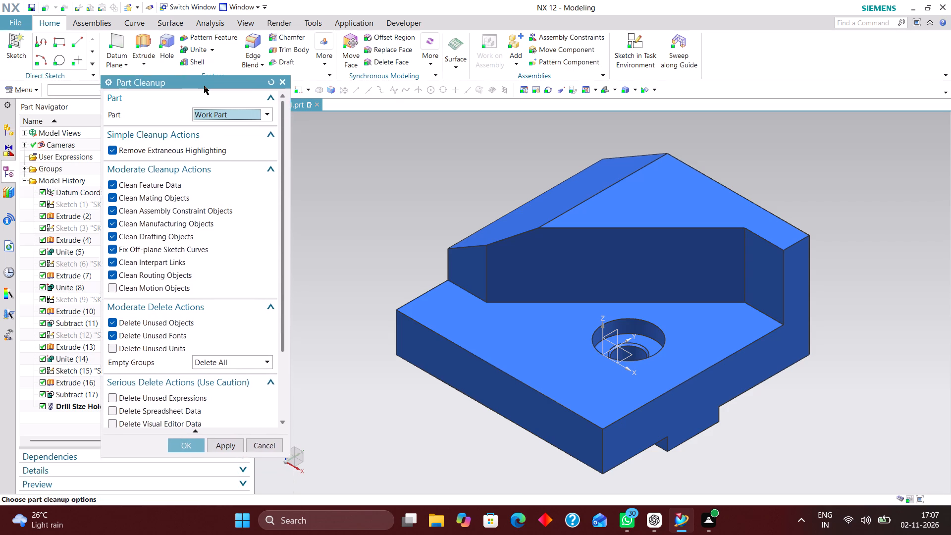
pyautogui.moveTo(204, 86); pyautogui.dragTo(200, 30)
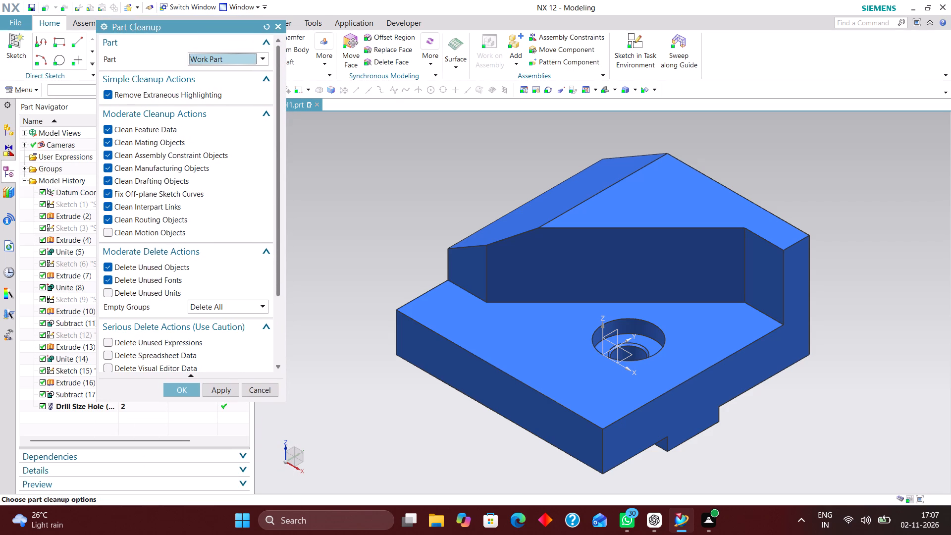
pyautogui.click(116, 290)
pyautogui.click(111, 338)
pyautogui.click(110, 352)
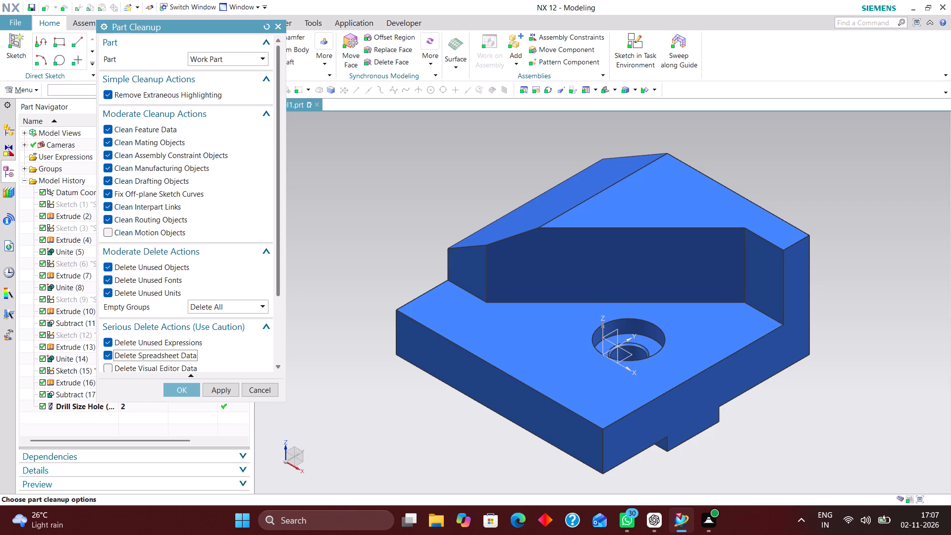
pyautogui.click(113, 365)
# Include all materials, duplicate lights, invalid attributes, unused extract references and part family data, set Component Display to Remove All Changes, and run the cleanup.
pyautogui.scroll(-4, 206, 278)
pyautogui.click(130, 293)
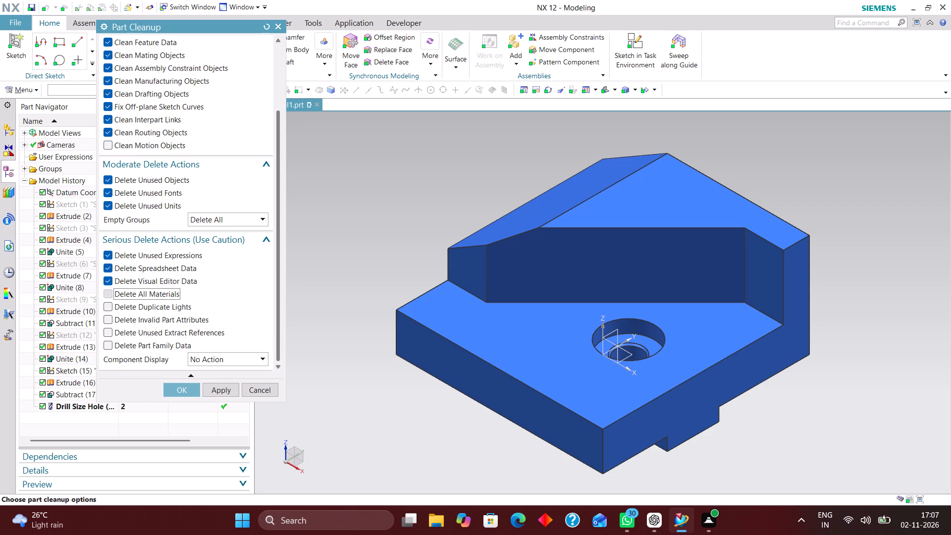
pyautogui.click(130, 307)
pyautogui.click(136, 319)
pyautogui.click(136, 333)
pyautogui.click(138, 343)
pyautogui.click(226, 360)
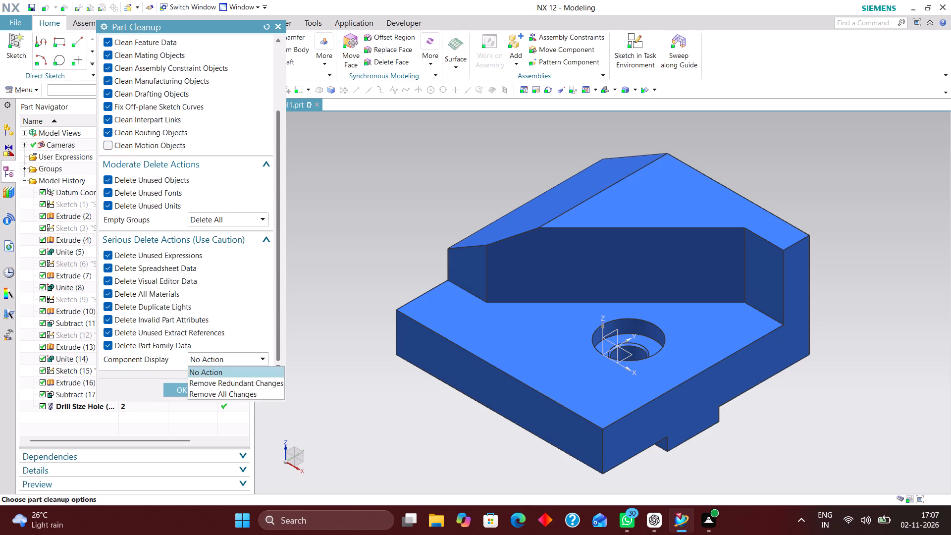
pyautogui.click(225, 398)
pyautogui.click(181, 395)
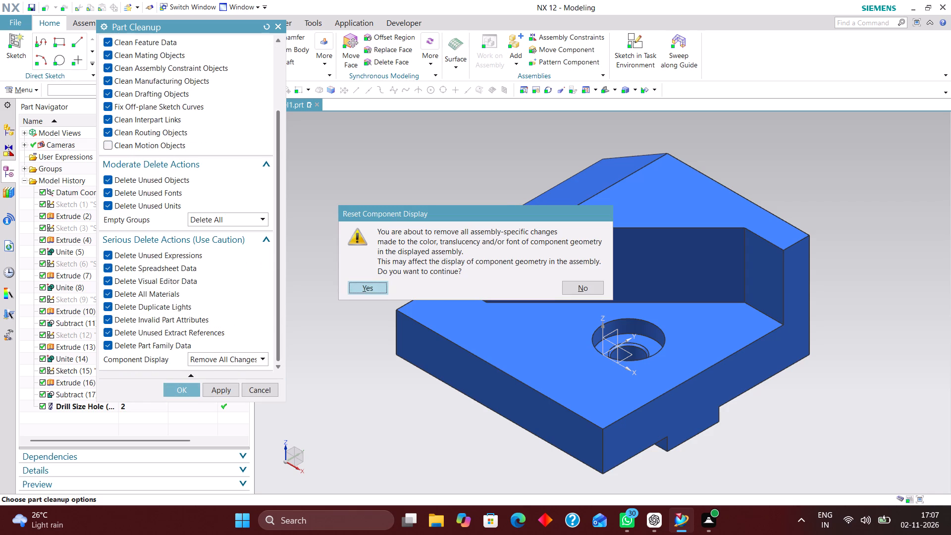
pyautogui.click(356, 288)
pyautogui.click(369, 271)
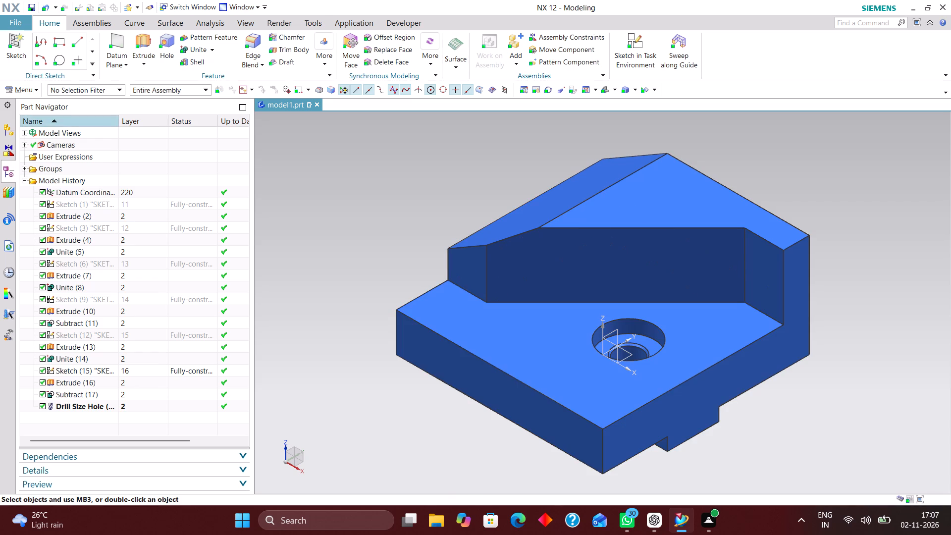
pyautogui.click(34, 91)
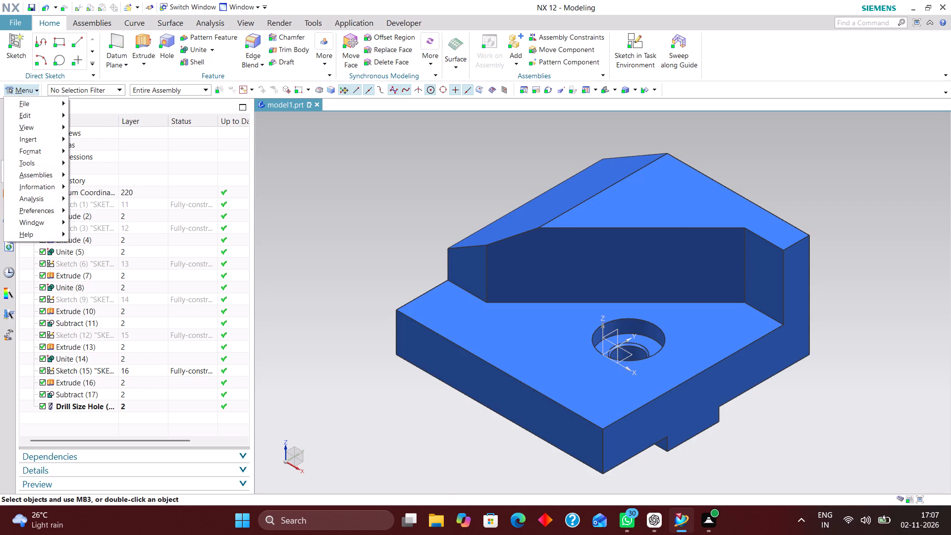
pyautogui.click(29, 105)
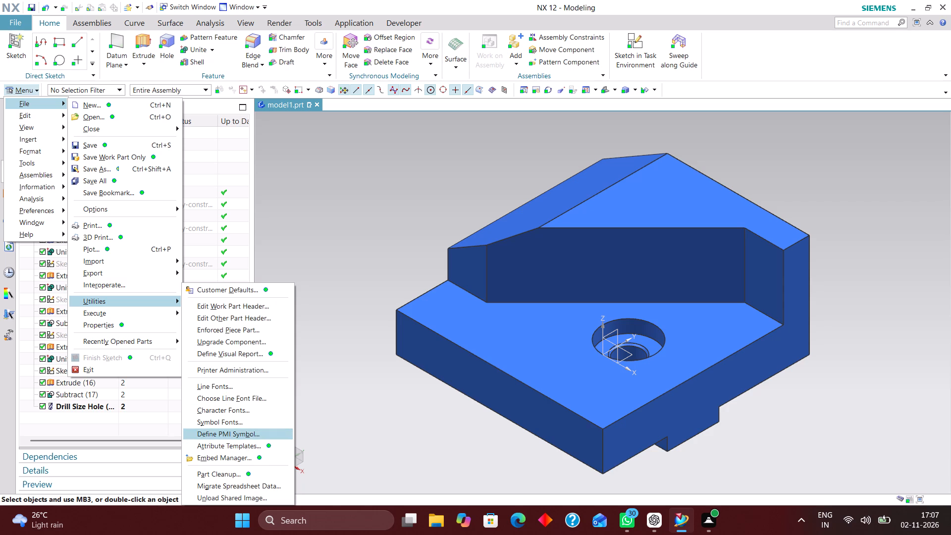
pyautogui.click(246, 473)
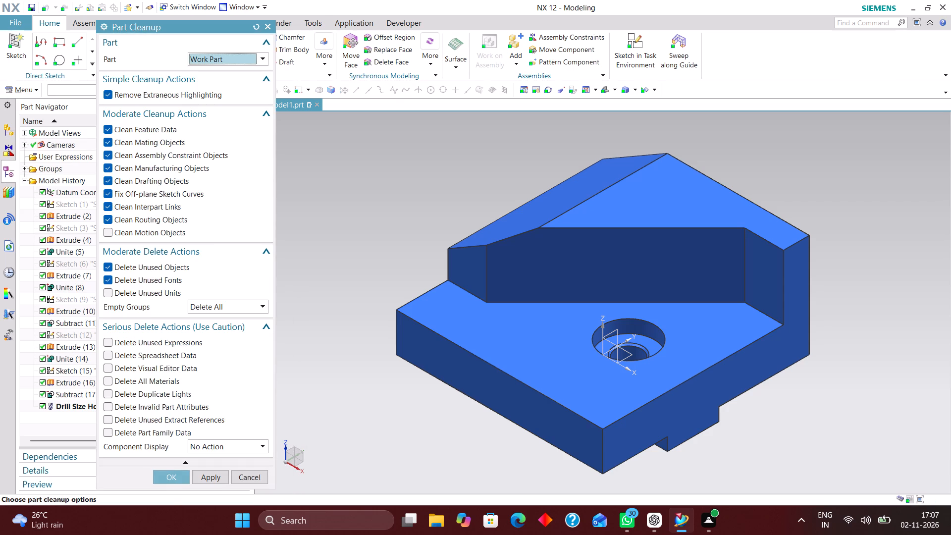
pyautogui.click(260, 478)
# Add a new reference set to the work part and select the bracket's solid body for it.
pyautogui.click(19, 90)
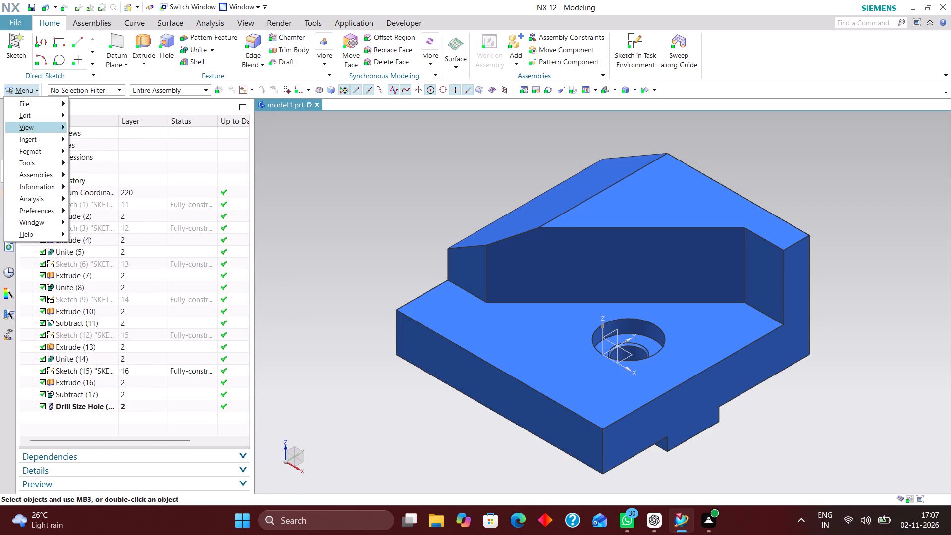
pyautogui.click(34, 151)
pyautogui.click(106, 234)
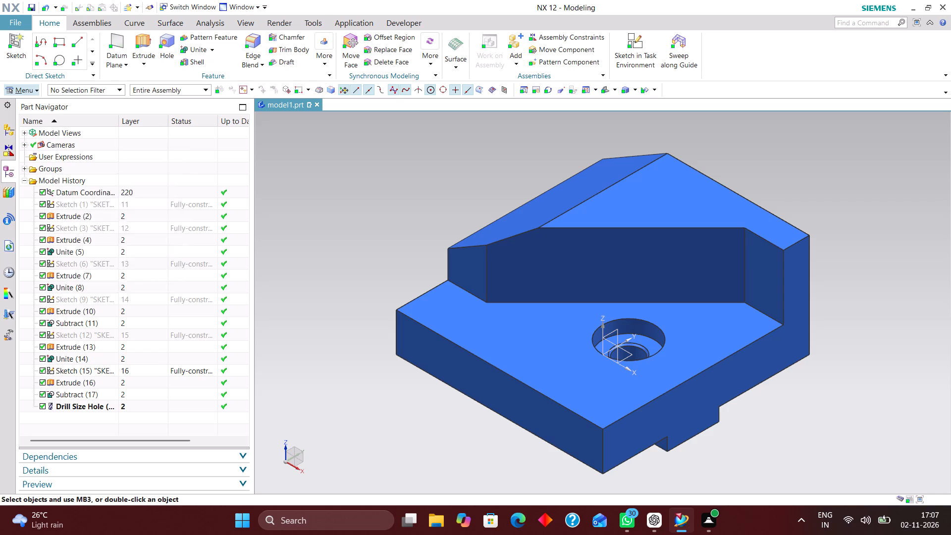
pyautogui.click(260, 87)
pyautogui.click(458, 361)
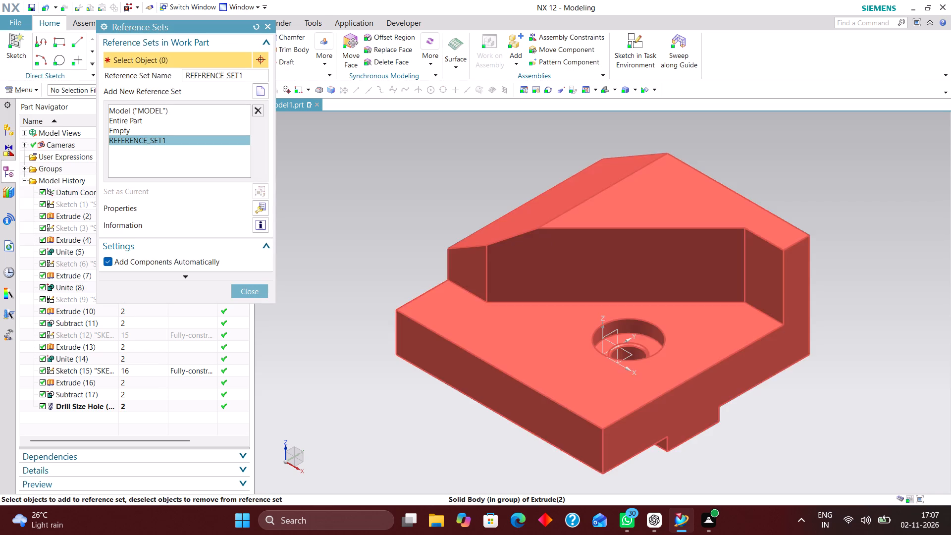
pyautogui.click(256, 295)
# Add a product interface object picked on the bracket's base, using the Automatic object type.
pyautogui.click(35, 86)
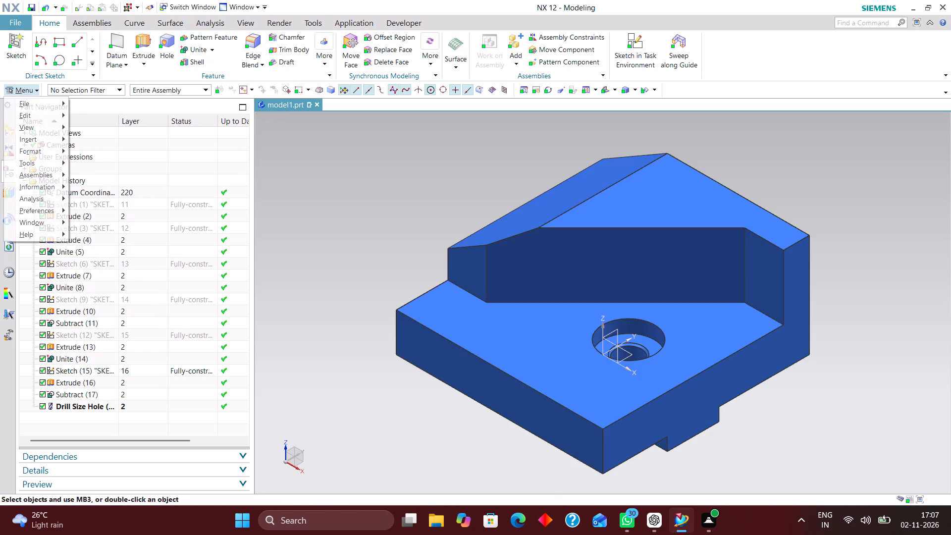
pyautogui.click(46, 165)
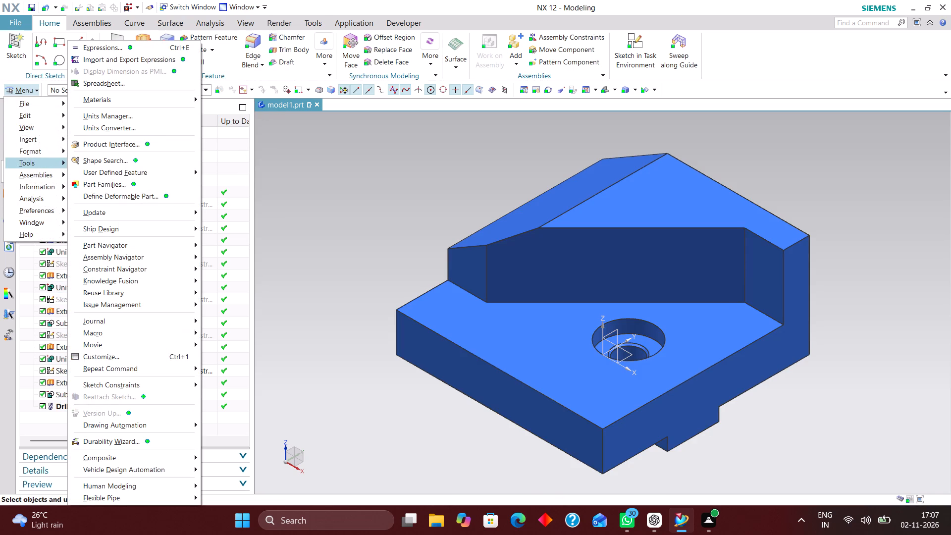
pyautogui.click(157, 143)
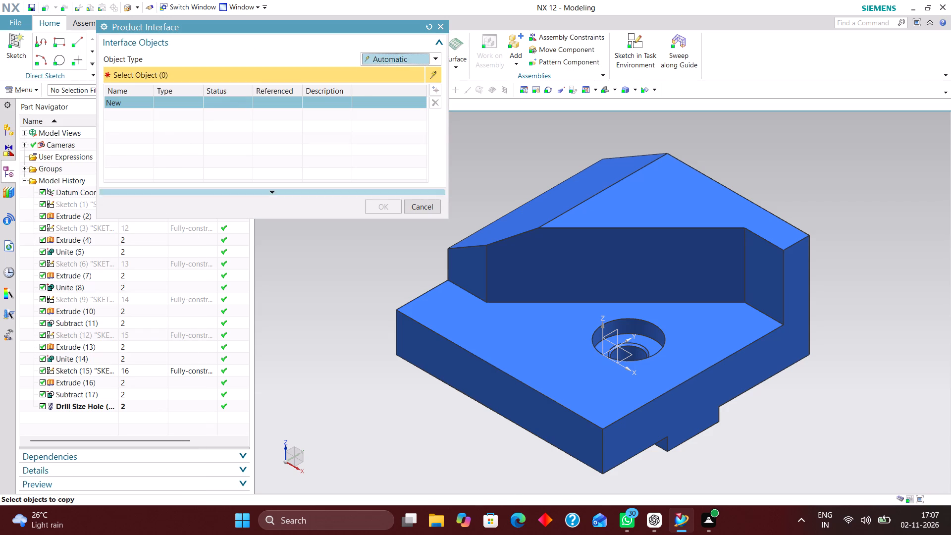
pyautogui.click(508, 324)
pyautogui.click(387, 208)
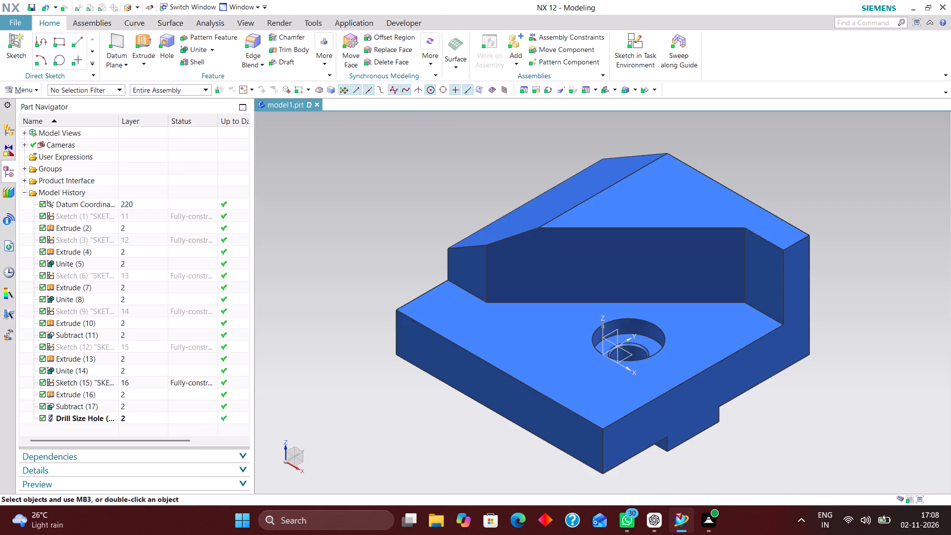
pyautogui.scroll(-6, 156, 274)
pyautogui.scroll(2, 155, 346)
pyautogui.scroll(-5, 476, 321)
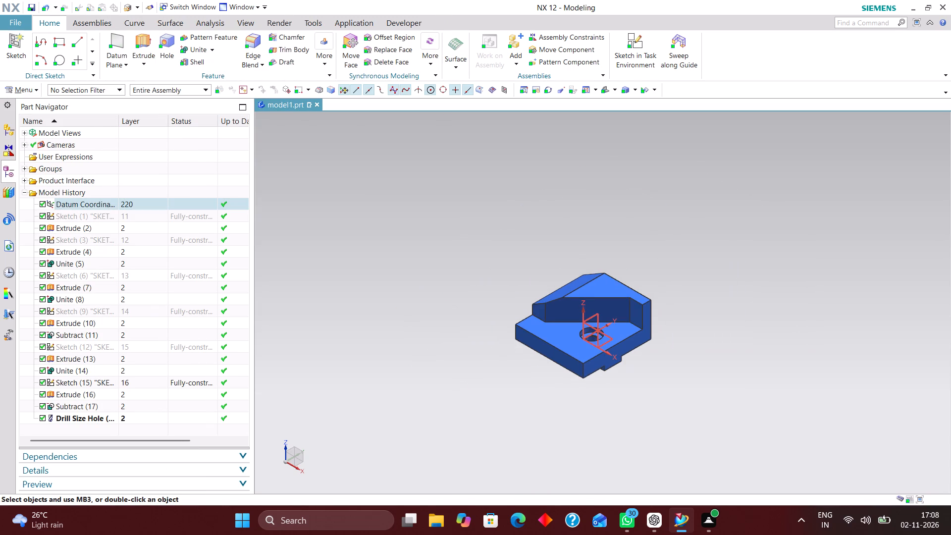
# Create a new A4-size drawing that references model1, without using the View Creation Wizard.
pyautogui.press('End')
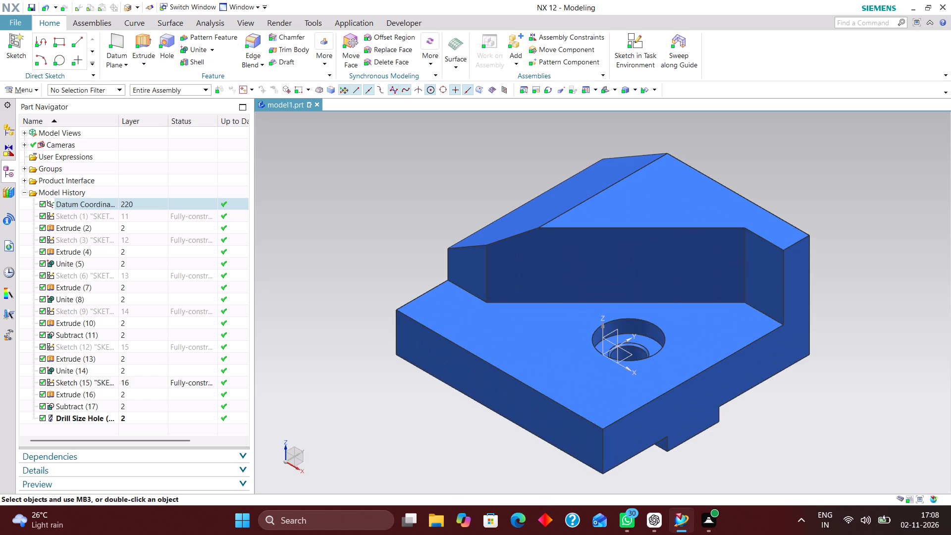
pyautogui.click(17, 22)
pyautogui.click(39, 39)
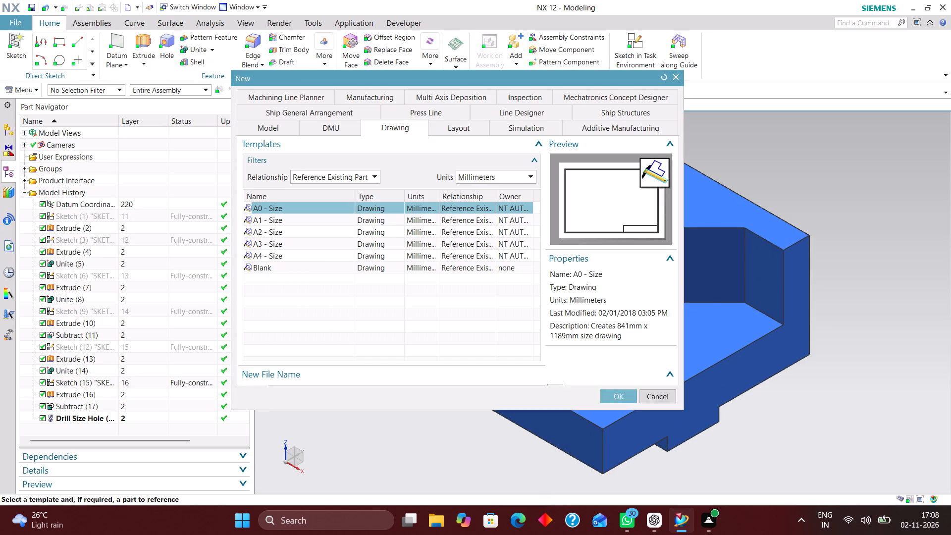
pyautogui.click(303, 252)
pyautogui.click(616, 479)
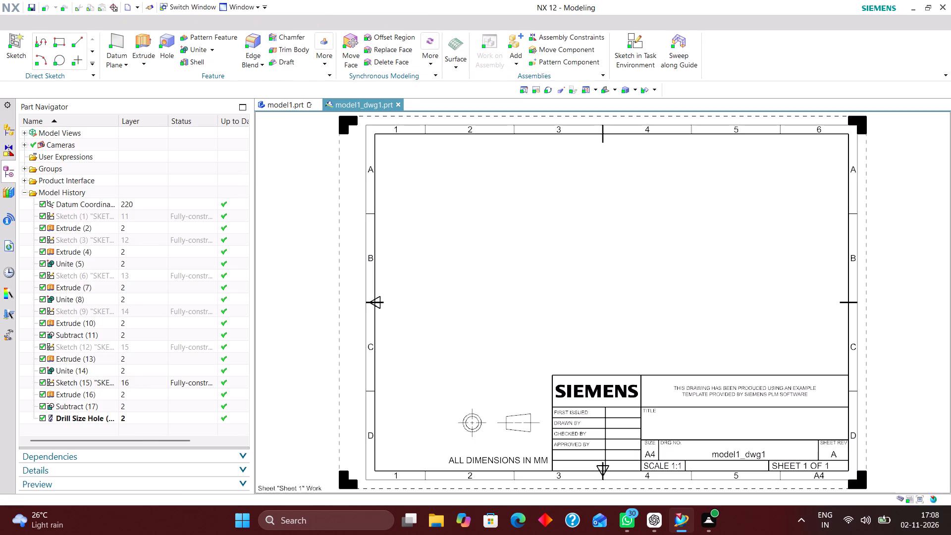
pyautogui.click(260, 168)
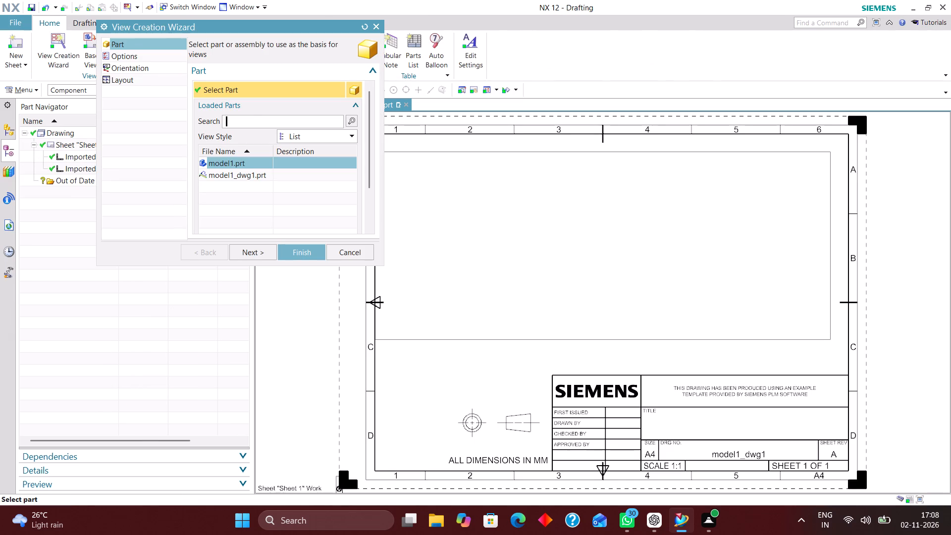
pyautogui.click(348, 255)
# Set the drawing's work layer to 2.
pyautogui.hotkey('ctrl', 'l')
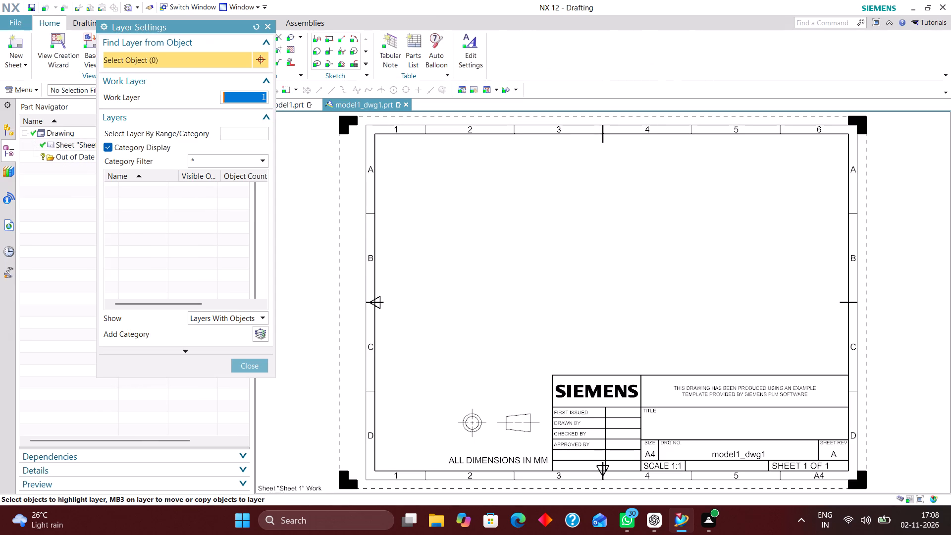
pyautogui.press('2')
pyautogui.press('Return')
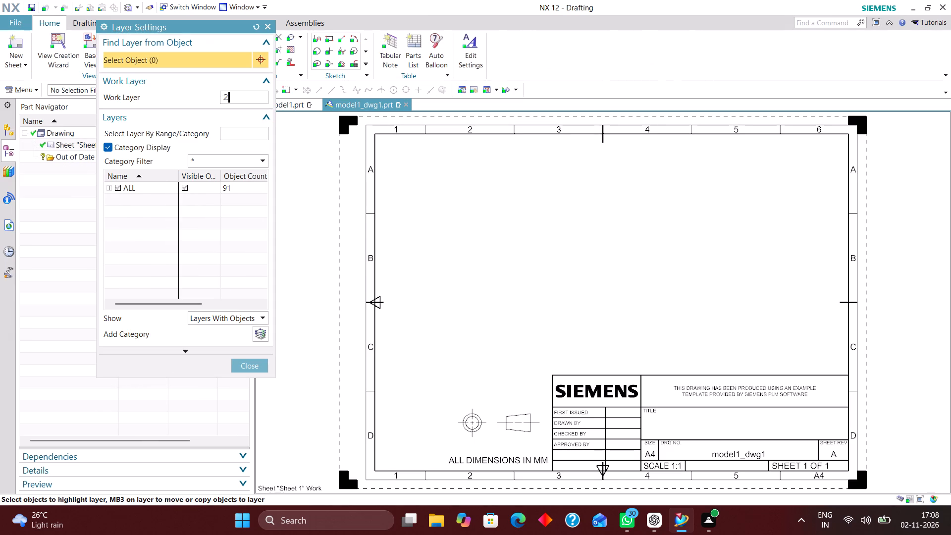
pyautogui.click(259, 369)
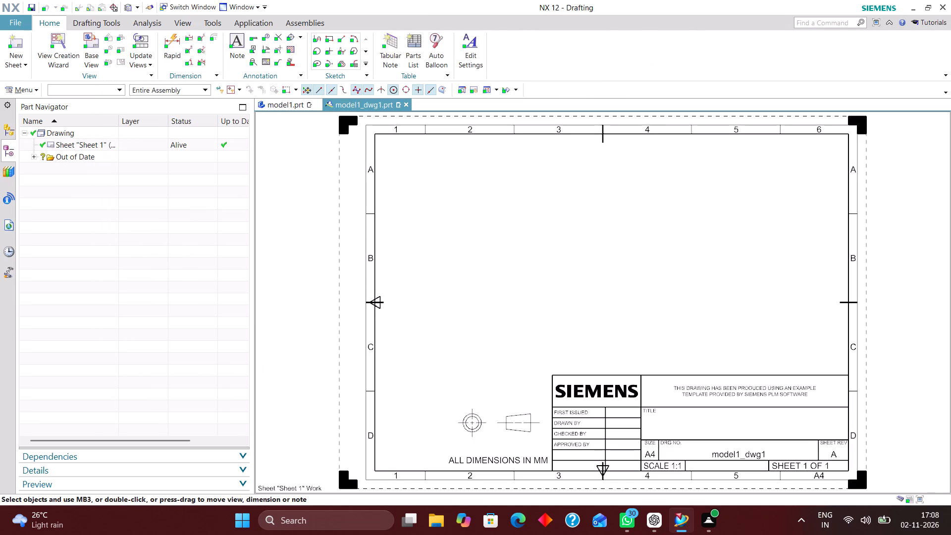
# Place an Isometric base view of the bracket at 1:1 scale in the drawing sheet's upper-right area.
pyautogui.click(91, 40)
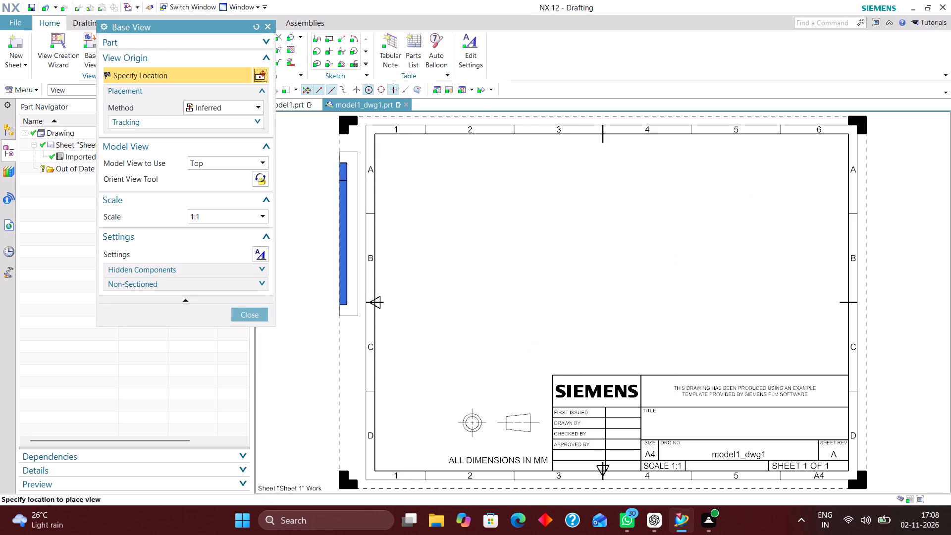
pyautogui.click(246, 160)
pyautogui.click(221, 242)
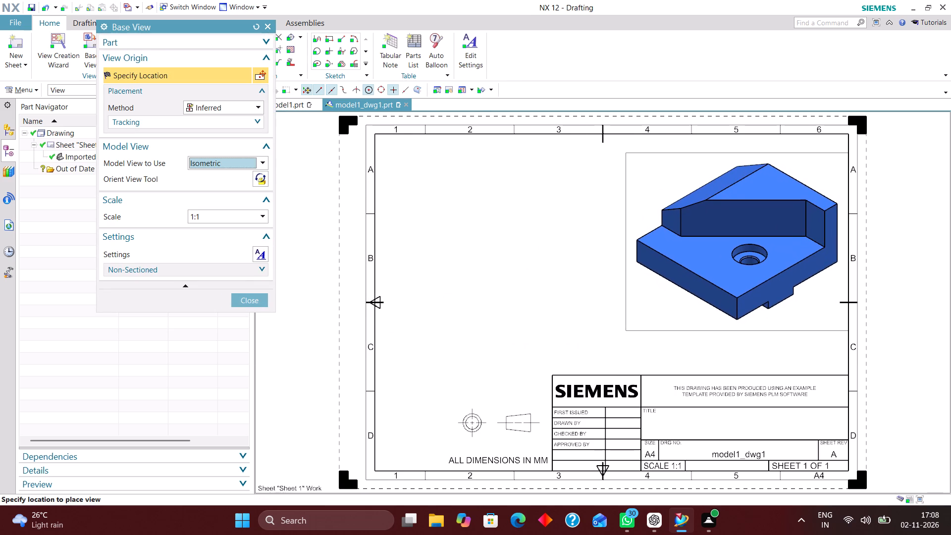
pyautogui.click(737, 237)
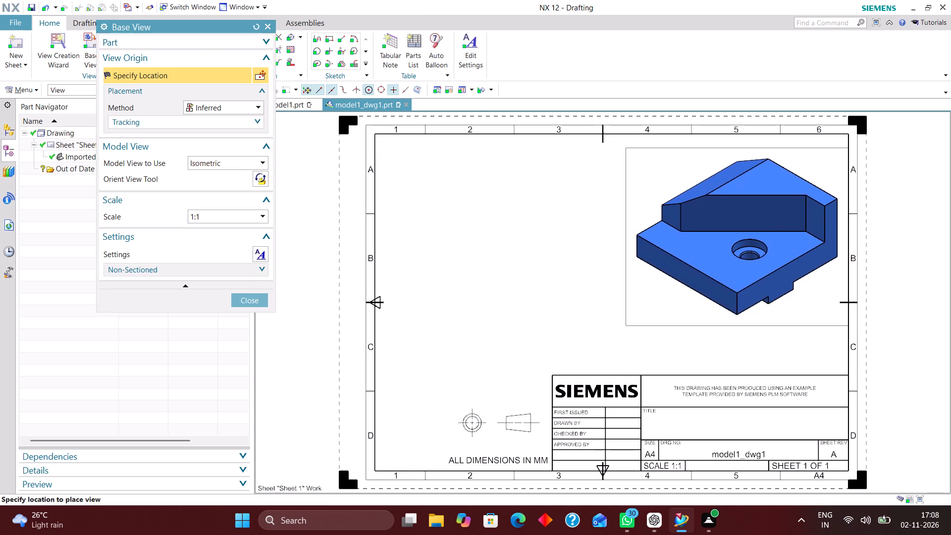
pyautogui.click(255, 242)
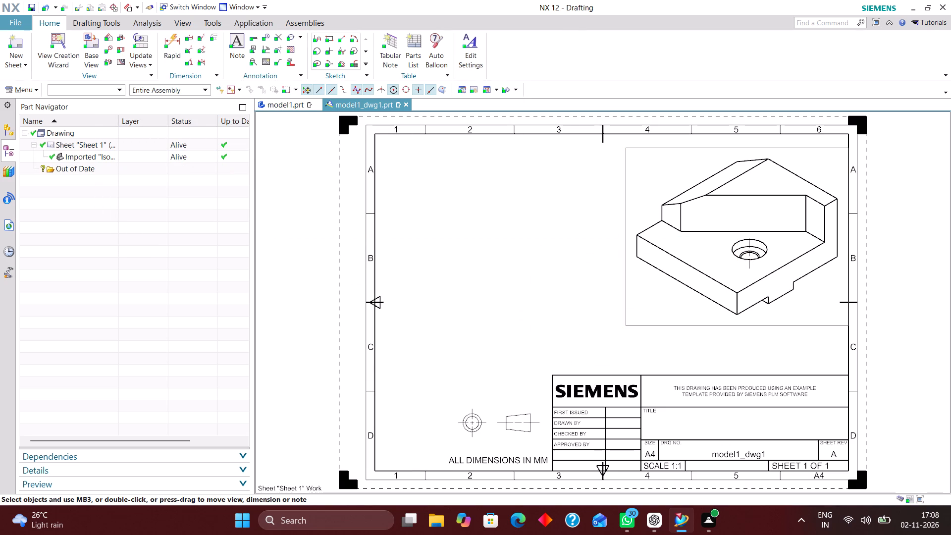
# Start a base view from the Front model view and reorient it to the side profile, with Y horizontal and Z up.
pyautogui.click(89, 42)
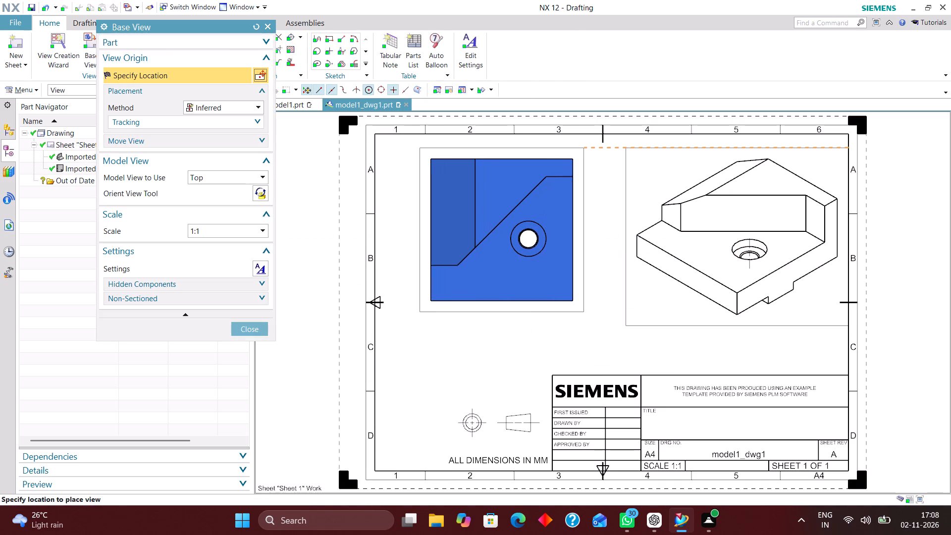
pyautogui.click(220, 178)
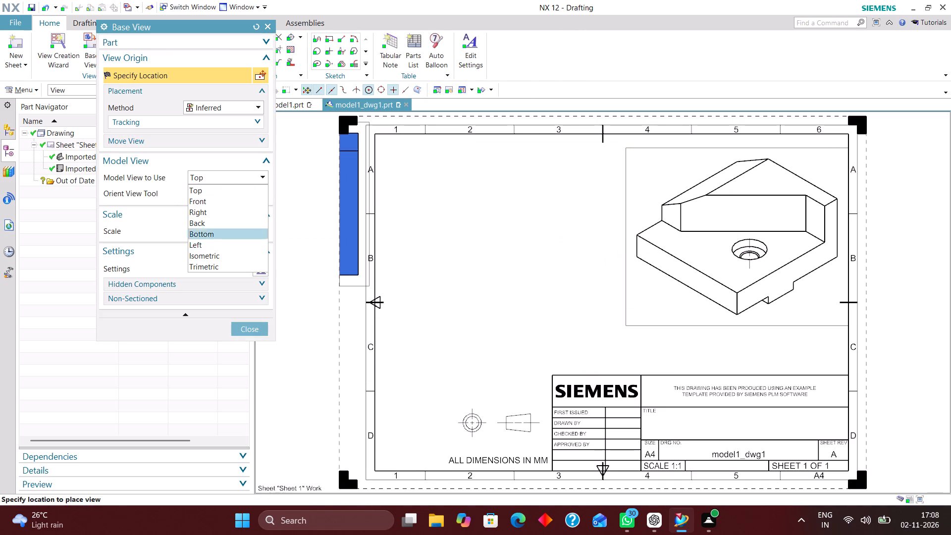
pyautogui.click(215, 202)
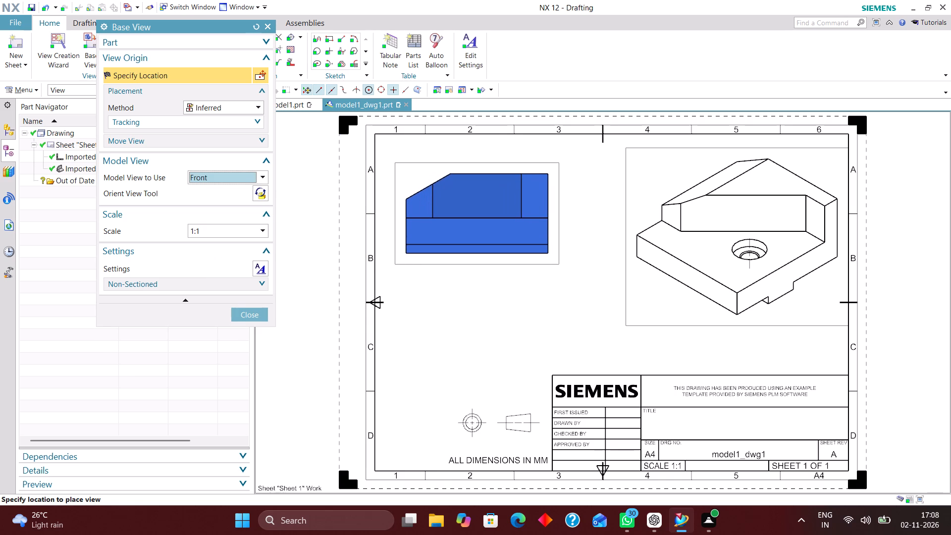
pyautogui.click(229, 175)
pyautogui.click(224, 188)
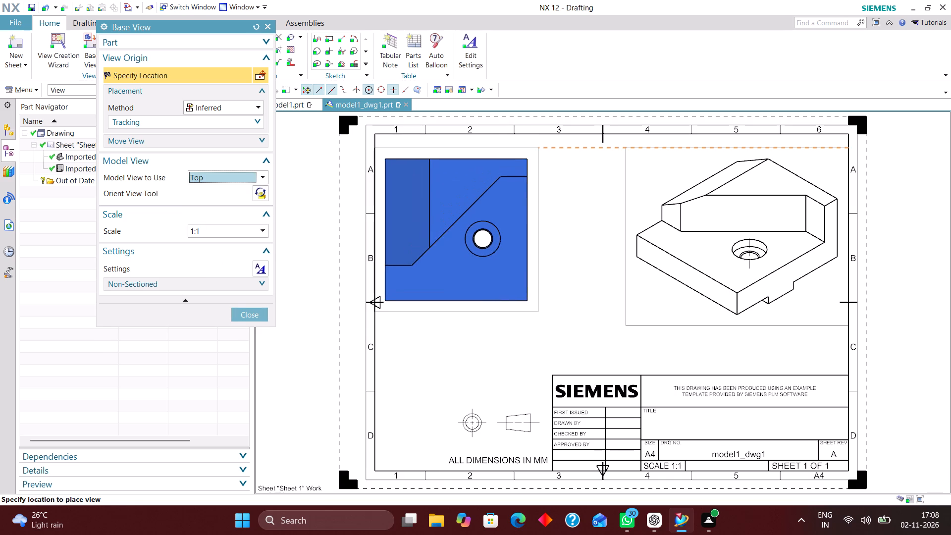
pyautogui.click(233, 178)
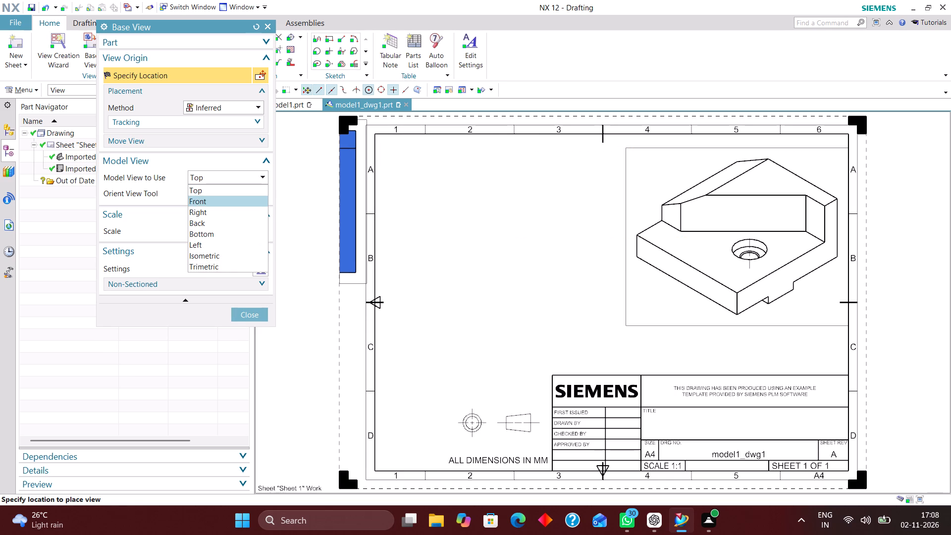
pyautogui.click(225, 200)
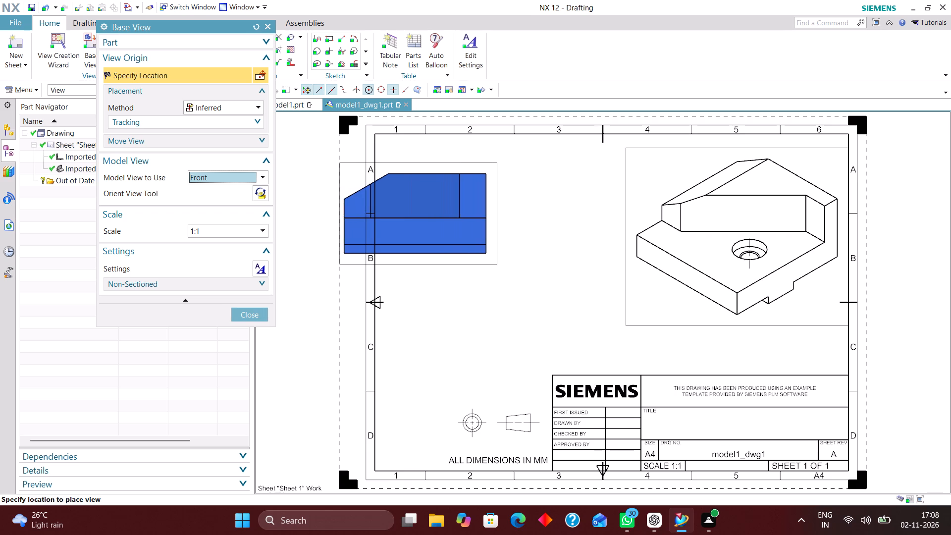
pyautogui.click(263, 192)
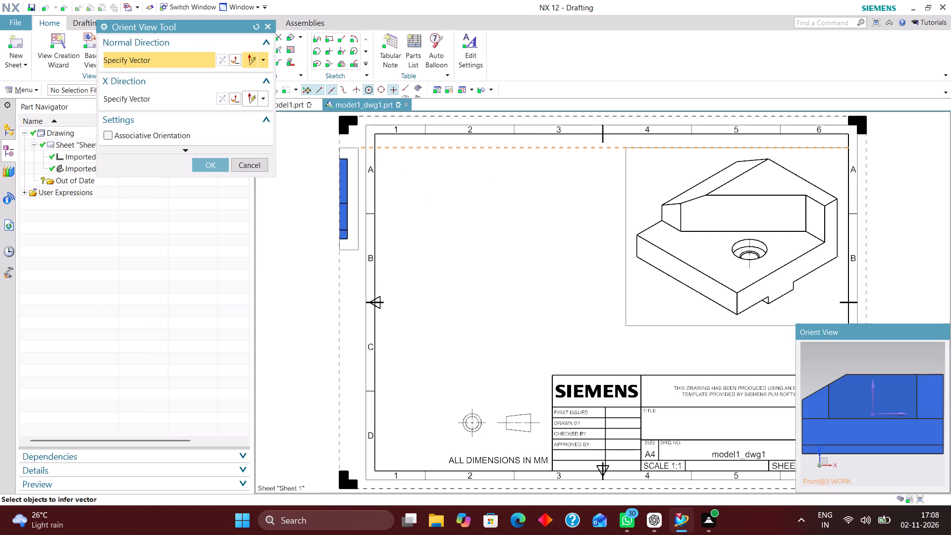
pyautogui.moveTo(898, 462); pyautogui.dragTo(864, 474, button='middle')
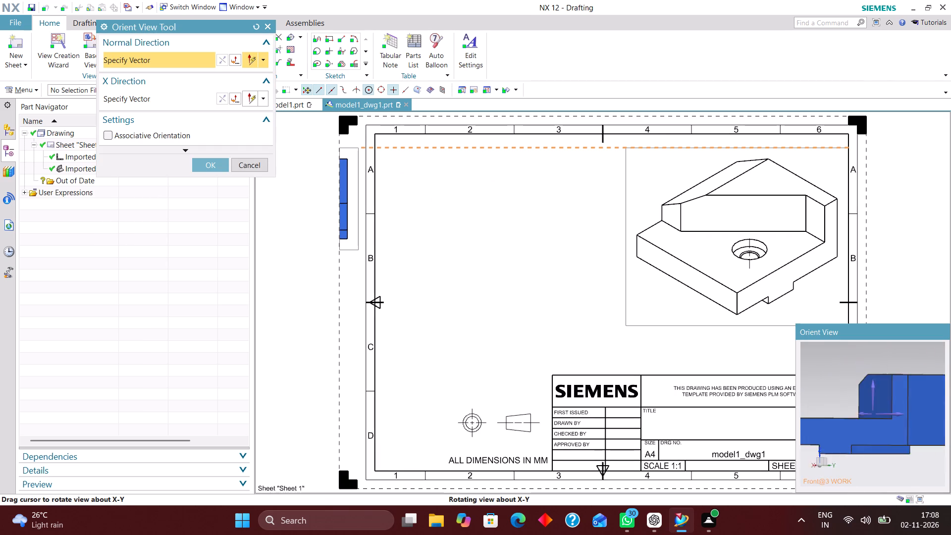
pyautogui.moveTo(864, 474); pyautogui.dragTo(876, 479, button='middle')
pyautogui.moveTo(915, 477); pyautogui.dragTo(861, 479, button='right')
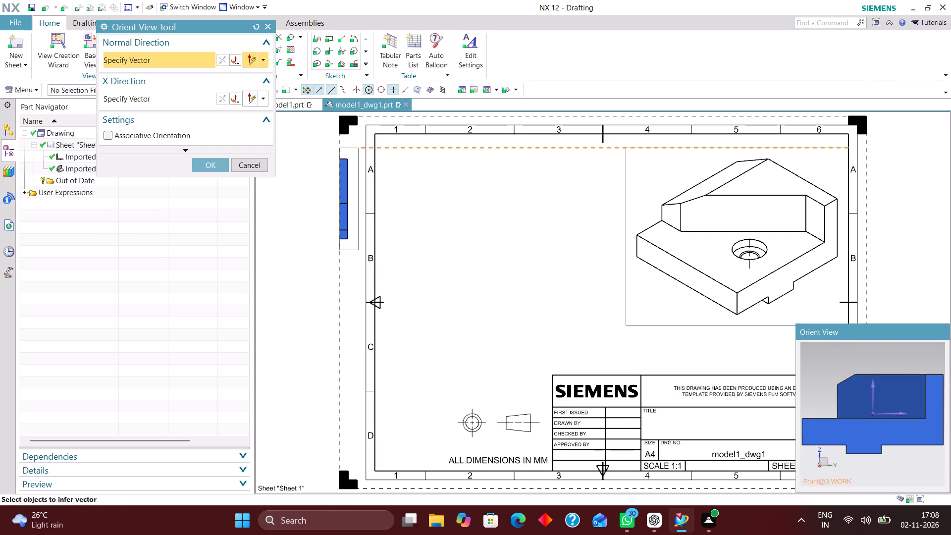
pyautogui.click(214, 166)
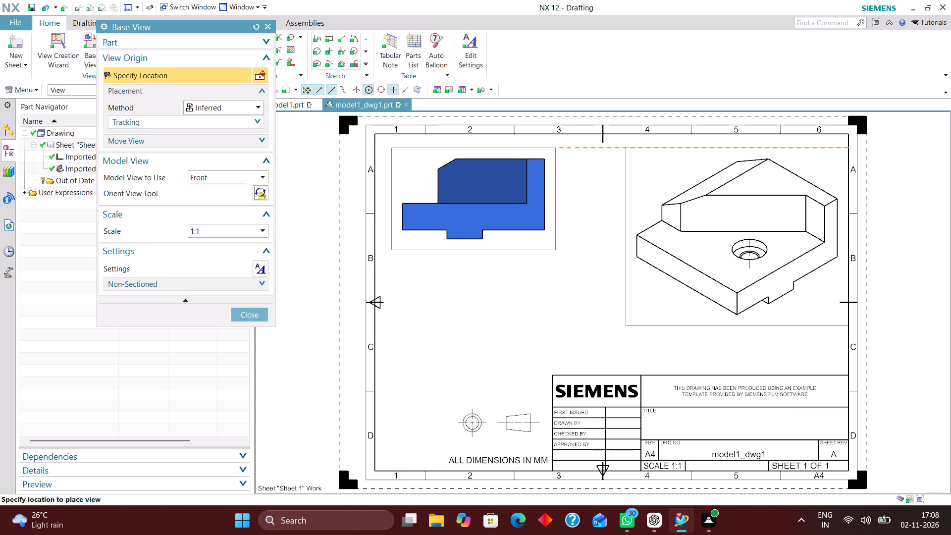
# Set the side-profile view's scale to 1:2 and place it in the sheet's upper-left area, without adding projected views.
pyautogui.click(234, 227)
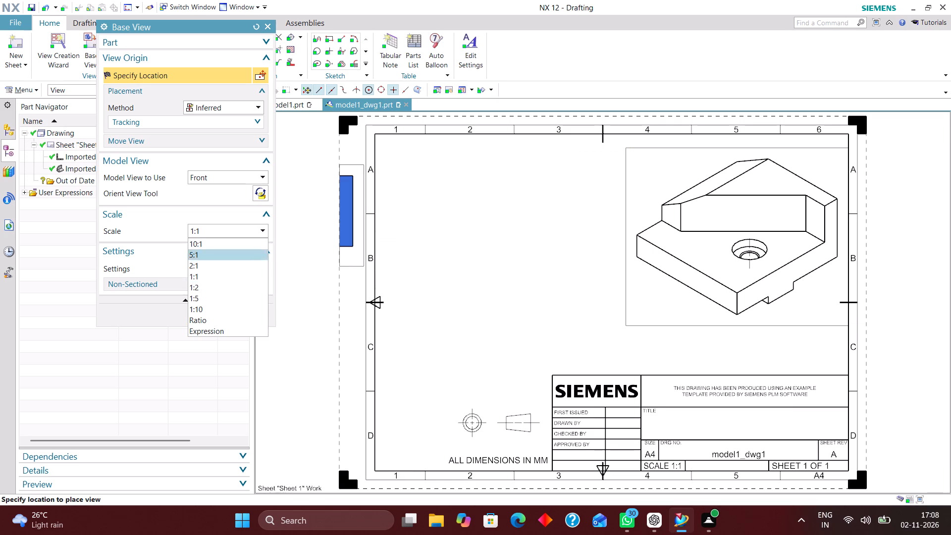
pyautogui.click(208, 287)
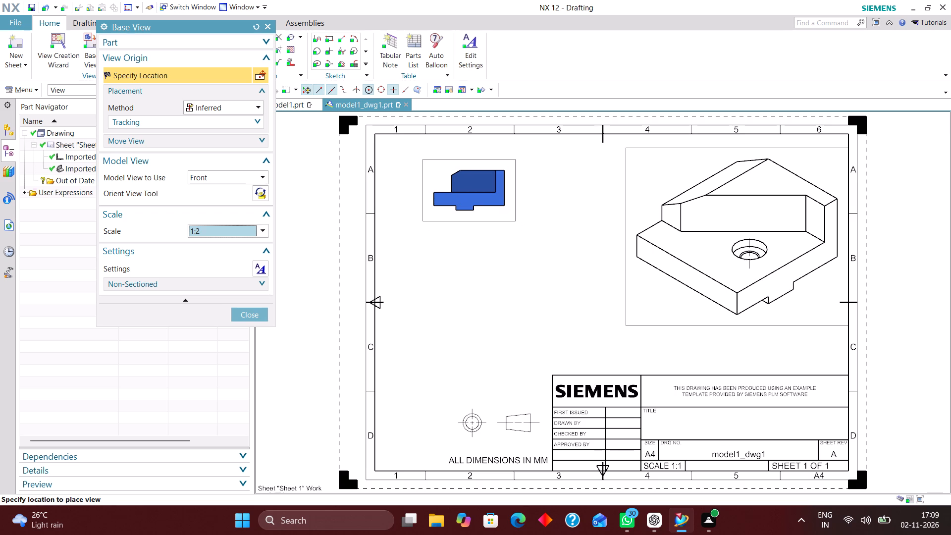
pyautogui.click(468, 190)
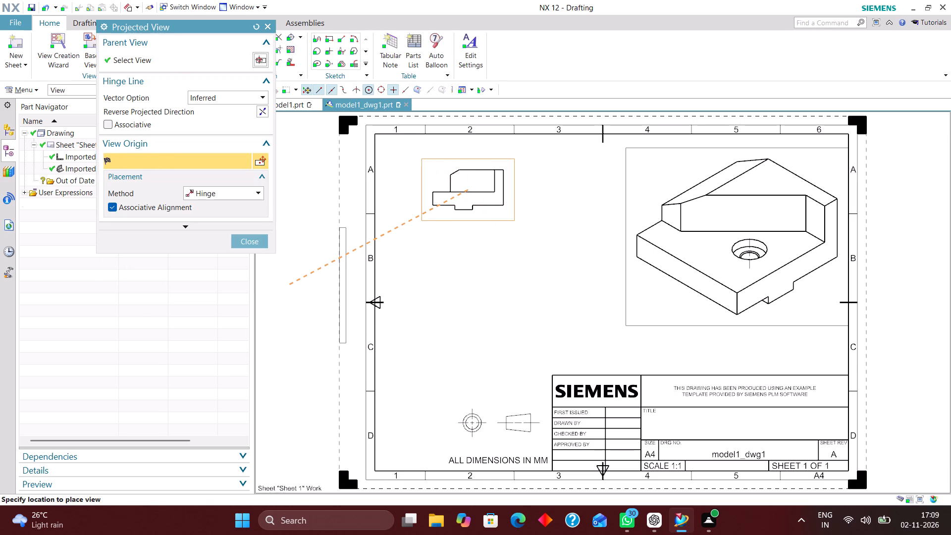
pyautogui.click(254, 240)
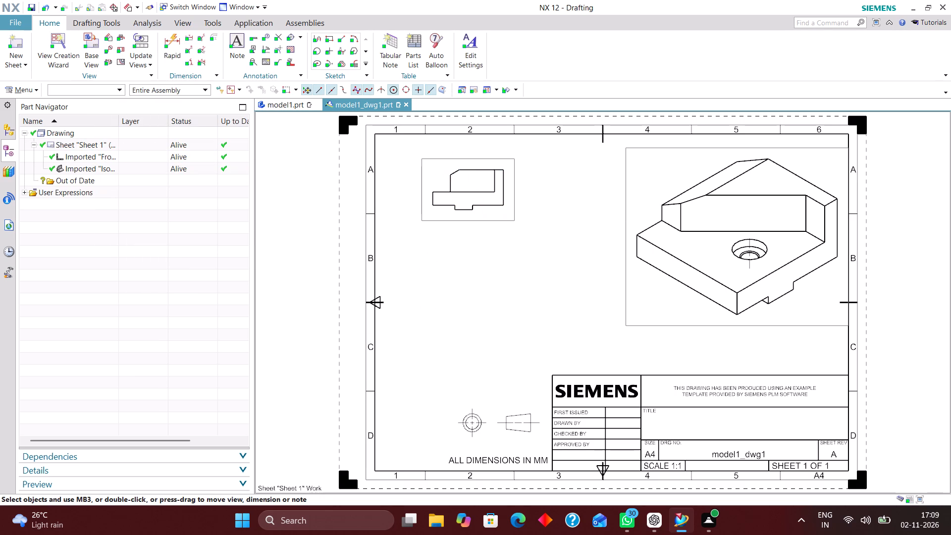
# Place a Front base view at 1:2 scale directly below the side-profile view, without adding projected views.
pyautogui.click(93, 47)
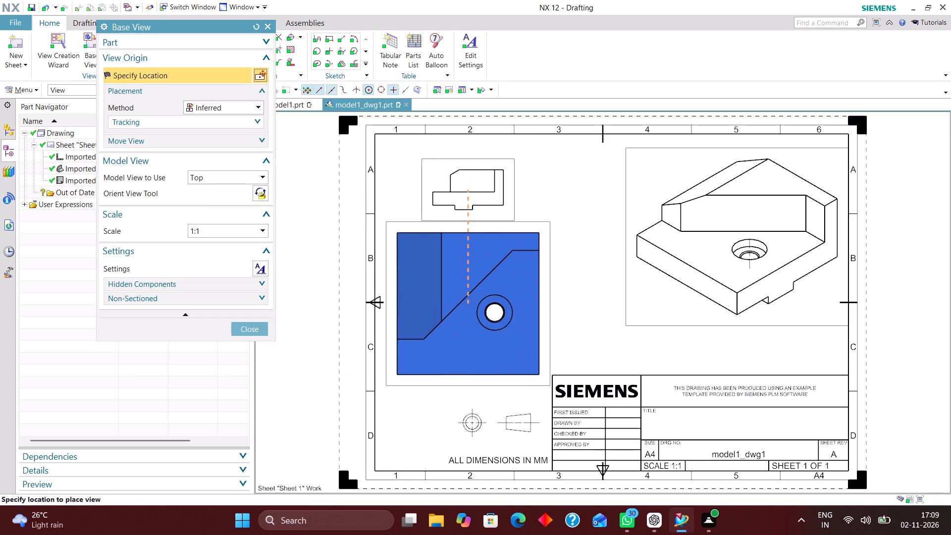
pyautogui.click(232, 179)
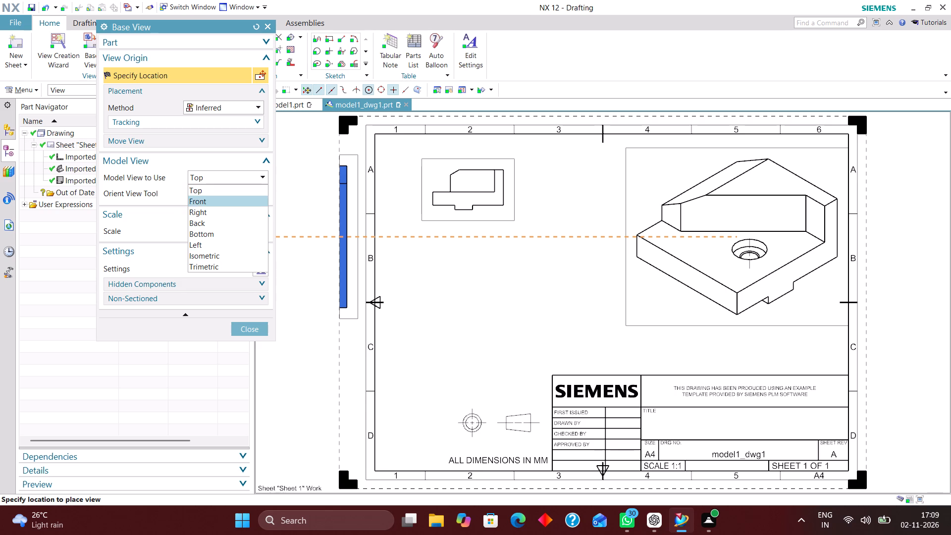
pyautogui.click(212, 214)
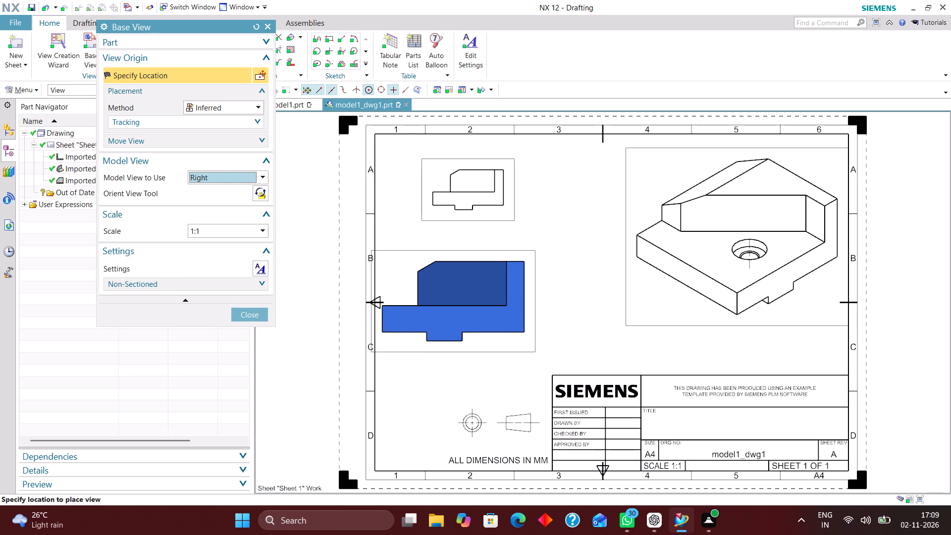
pyautogui.click(240, 179)
pyautogui.click(229, 201)
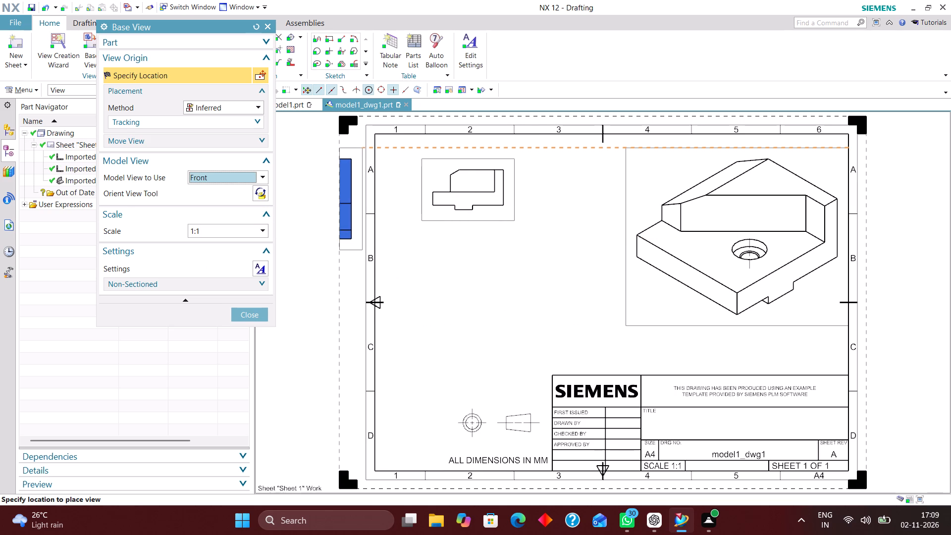
pyautogui.click(254, 229)
pyautogui.click(217, 284)
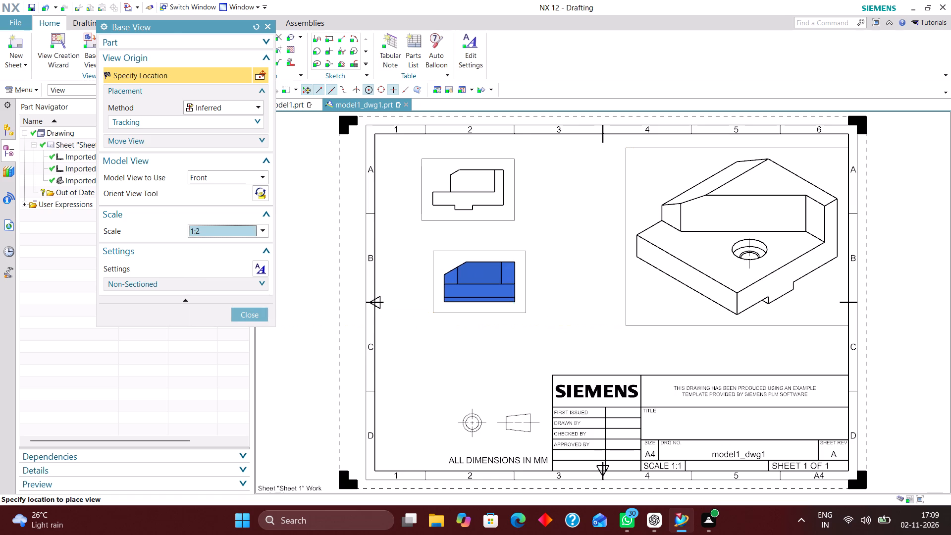
pyautogui.click(474, 282)
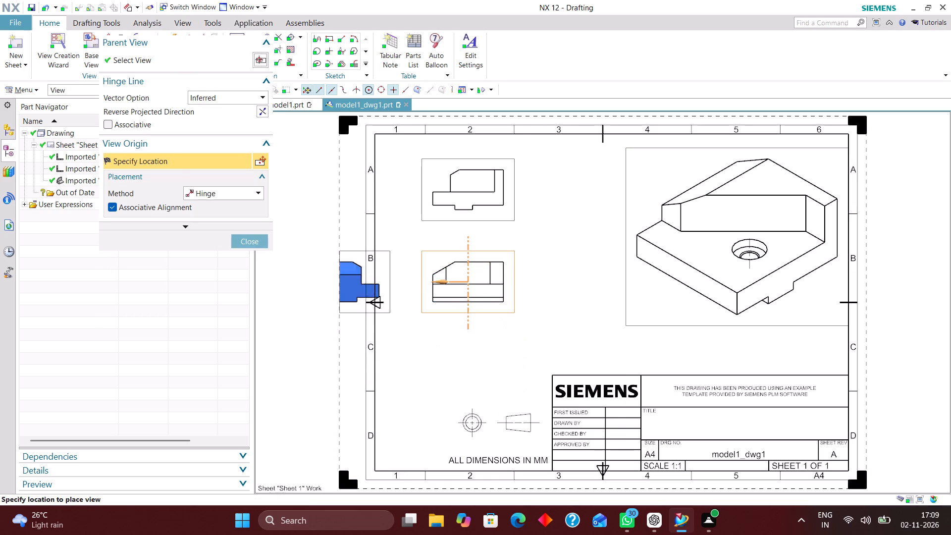
pyautogui.click(260, 239)
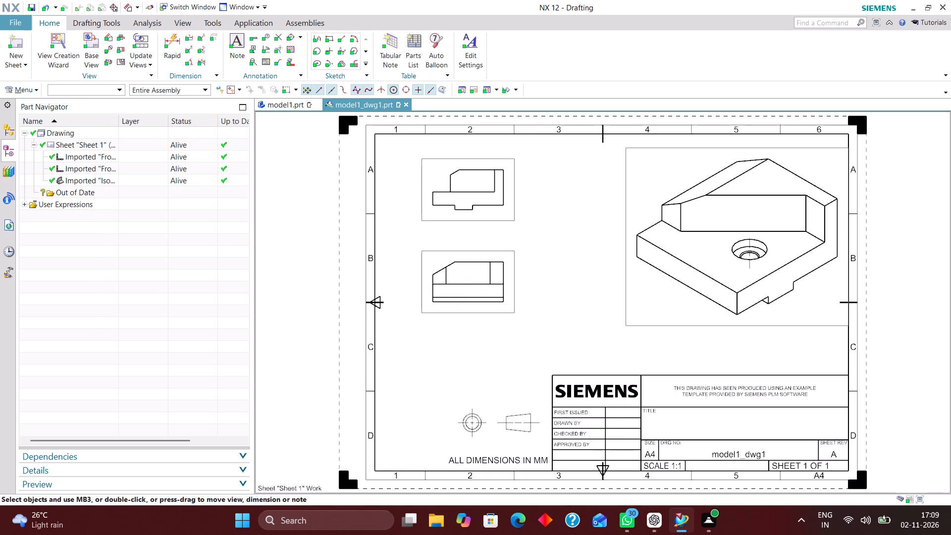
# Place a Top base view at 1:2 scale beside the front view, toward the sheet's centre, without adding projected views.
pyautogui.click(95, 43)
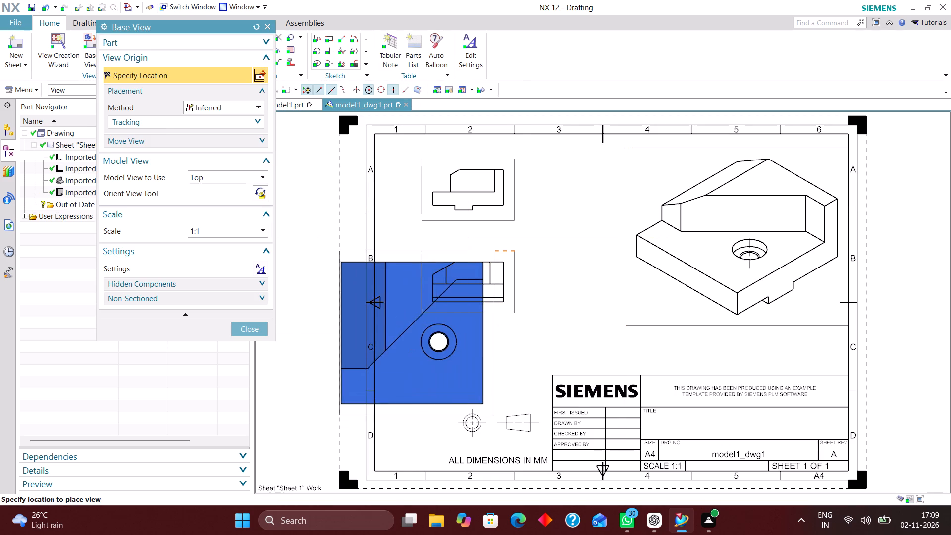
pyautogui.click(230, 231)
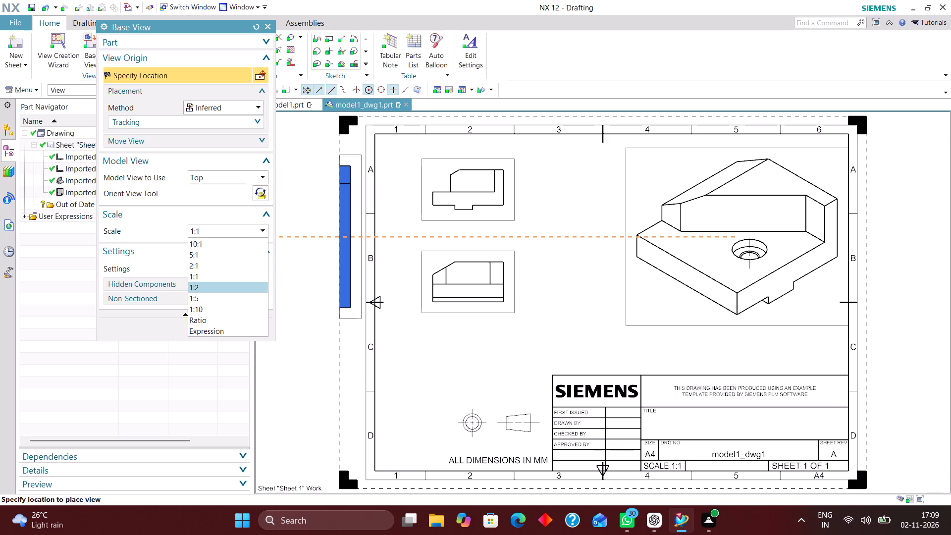
pyautogui.click(212, 282)
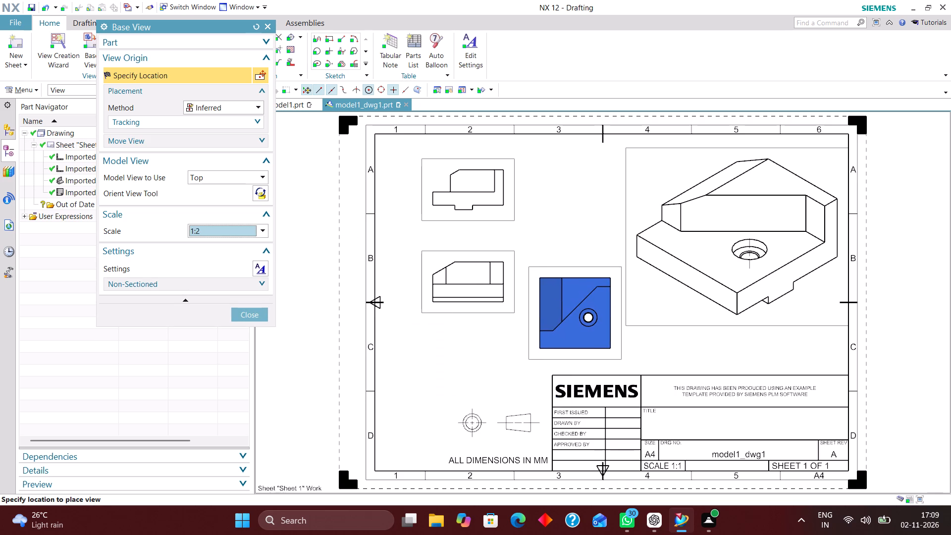
pyautogui.click(566, 319)
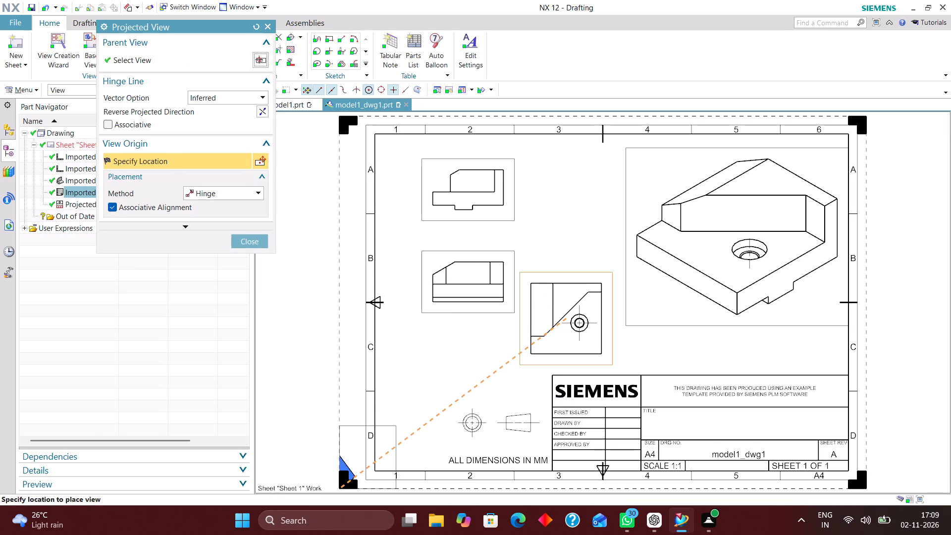
pyautogui.click(259, 244)
# Change the drawing sheet's standard size to A3 - 297 x 420.
pyautogui.rightClick(340, 339)
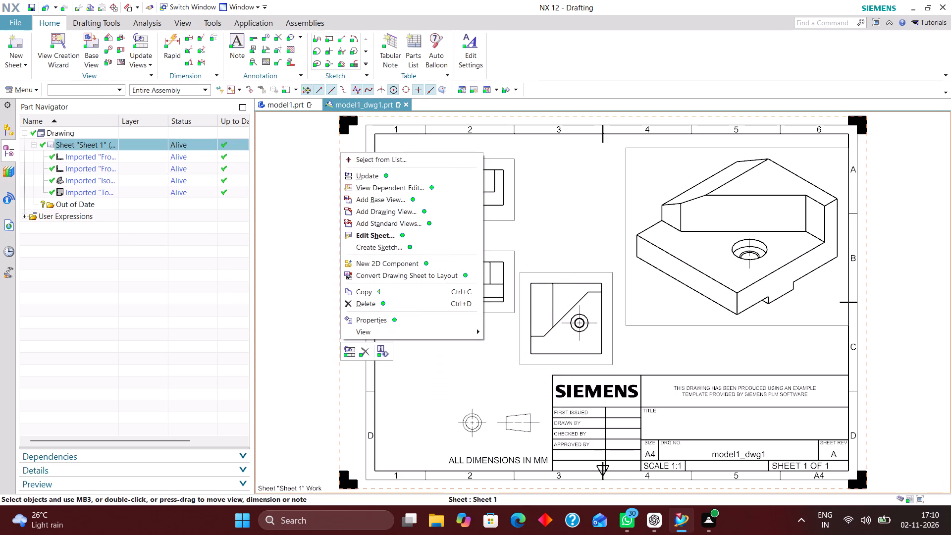
pyautogui.click(385, 232)
pyautogui.click(232, 82)
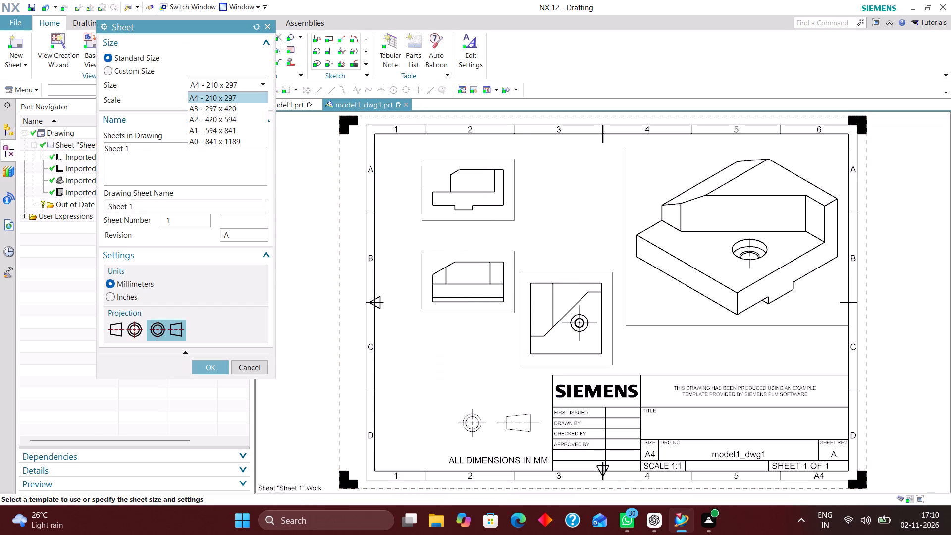
pyautogui.click(220, 107)
pyautogui.click(208, 362)
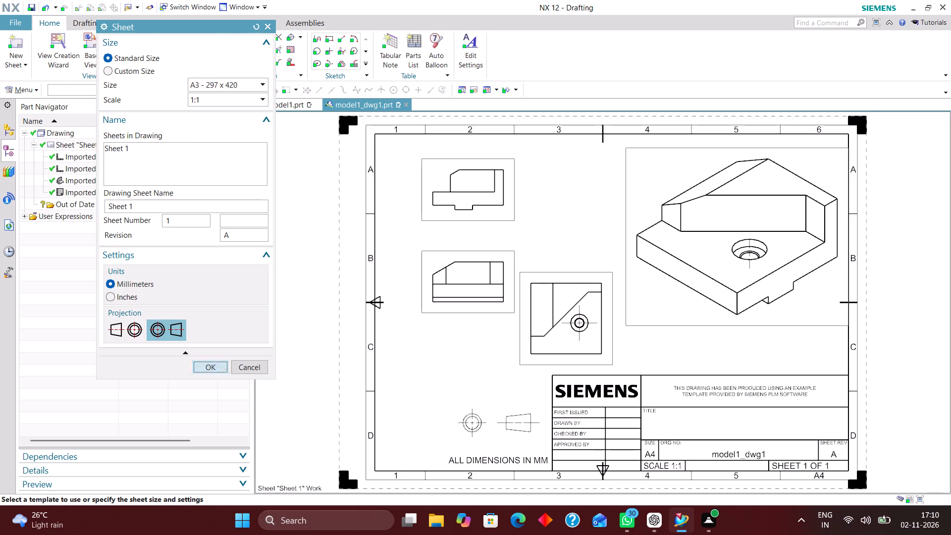
# Move the isometric view into the sheet's upper-right corner and shift the top view toward the sheet's centre.
pyautogui.moveTo(700, 334); pyautogui.dragTo(840, 233)
pyautogui.moveTo(534, 361); pyautogui.dragTo(589, 300)
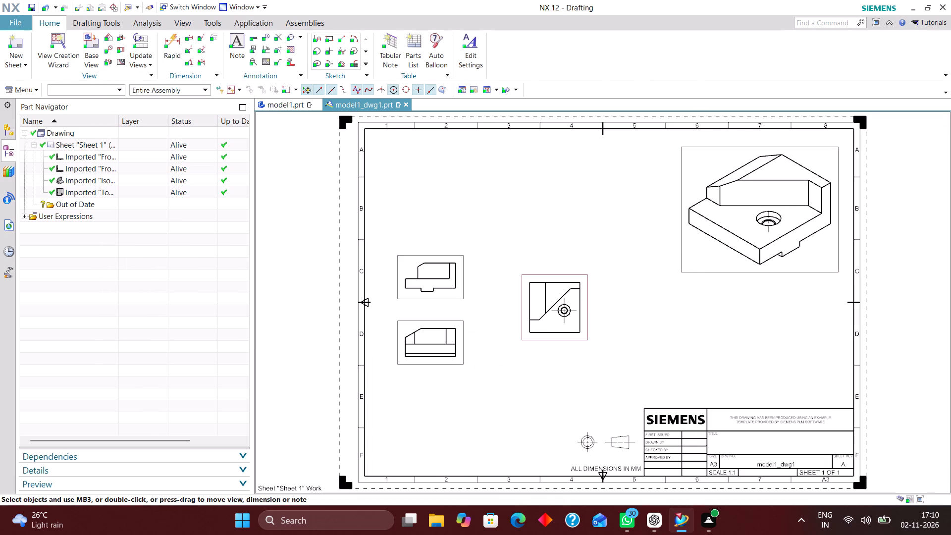
# Change the top view's scale to 1:1.
pyautogui.rightClick(586, 301)
pyautogui.click(644, 92)
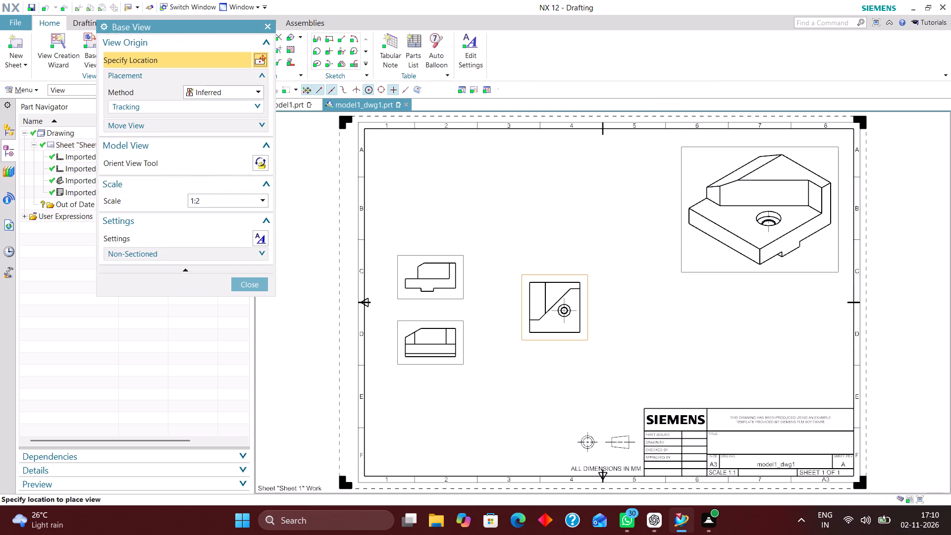
pyautogui.click(229, 199)
pyautogui.click(209, 247)
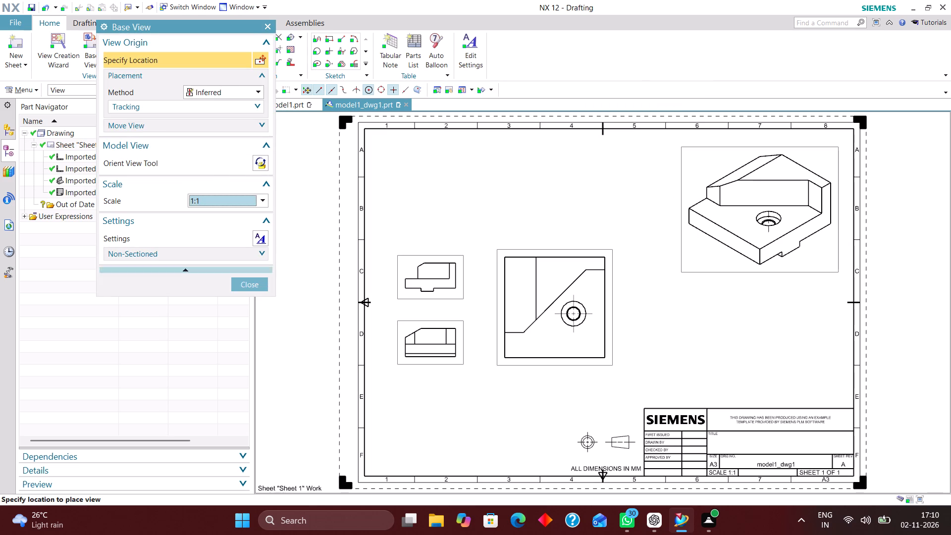
pyautogui.click(246, 282)
# Move the top view to the sheet's lower middle area and the side-profile view to the upper middle area.
pyautogui.moveTo(608, 317); pyautogui.dragTo(607, 332)
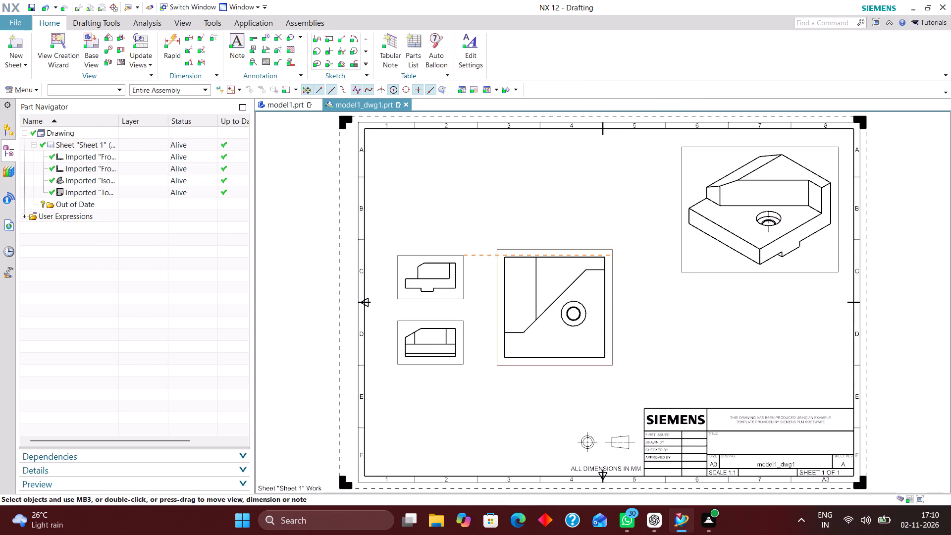
pyautogui.moveTo(607, 332); pyautogui.dragTo(566, 410)
pyautogui.moveTo(465, 286); pyautogui.dragTo(592, 236)
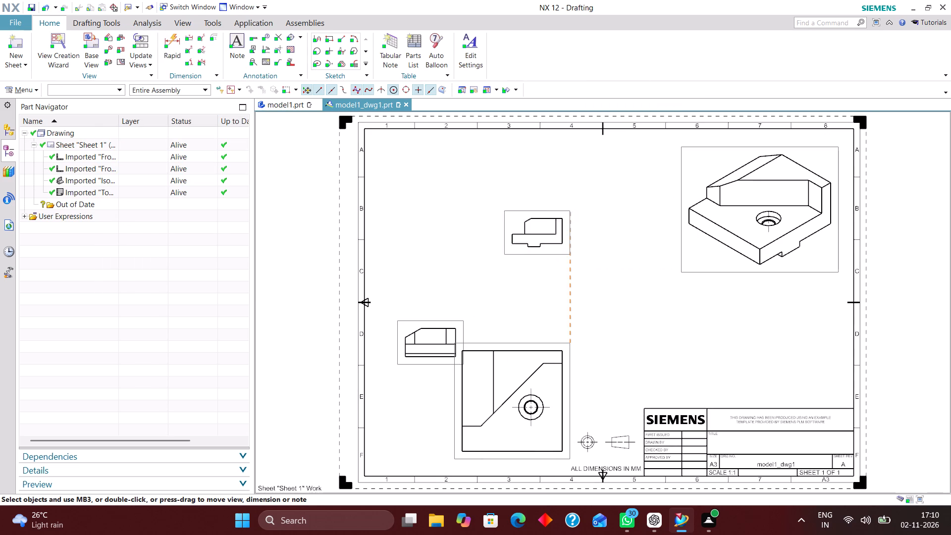
pyautogui.moveTo(592, 236); pyautogui.dragTo(612, 218)
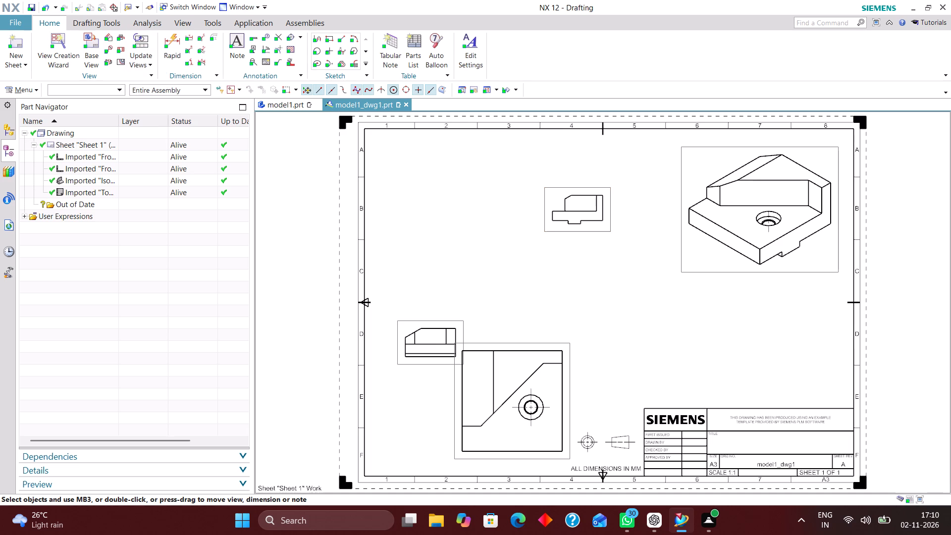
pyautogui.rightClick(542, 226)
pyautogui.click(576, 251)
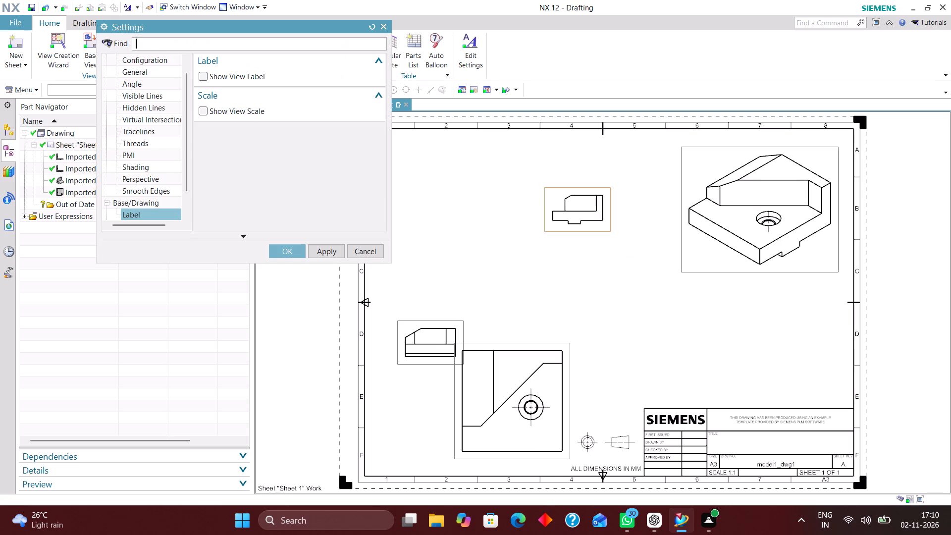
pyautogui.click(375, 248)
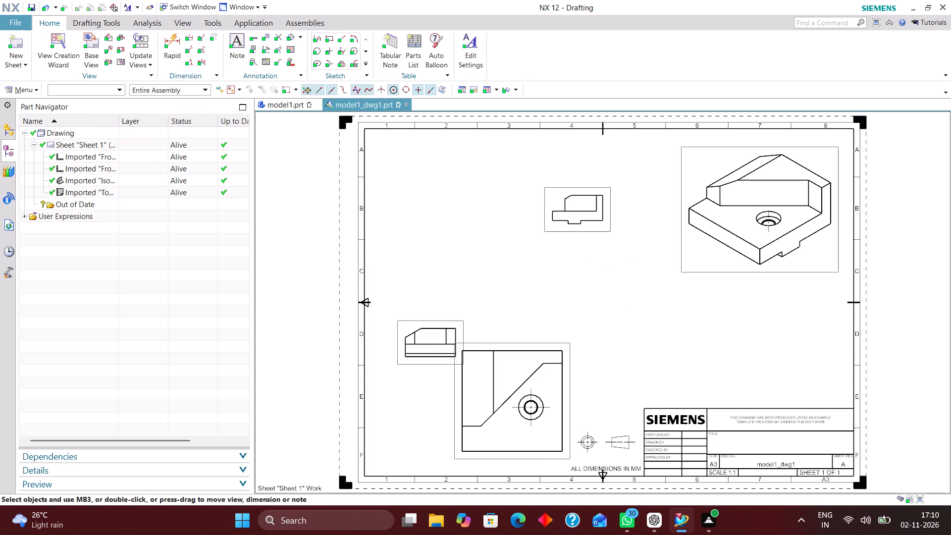
# Change the side-profile view's scale to 1:1.
pyautogui.rightClick(593, 232)
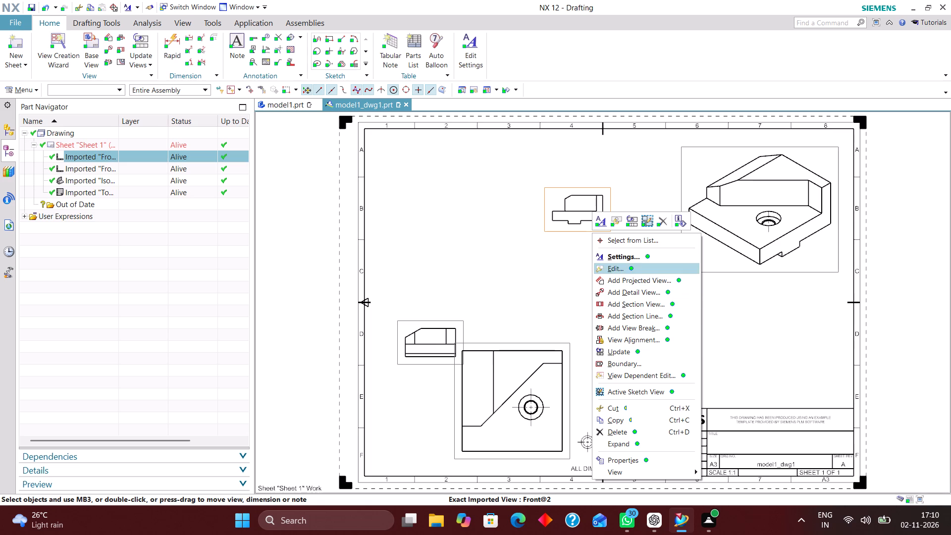
pyautogui.click(629, 267)
pyautogui.click(231, 206)
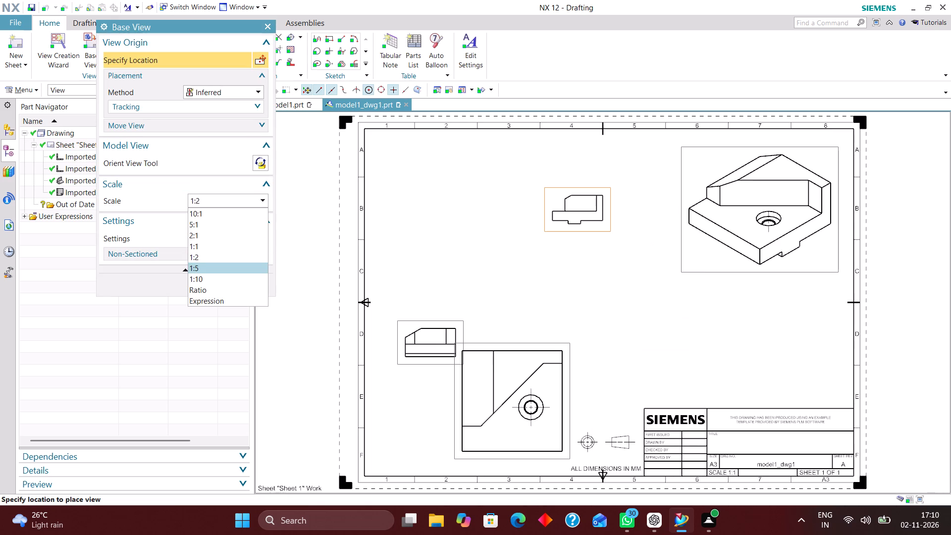
pyautogui.click(219, 248)
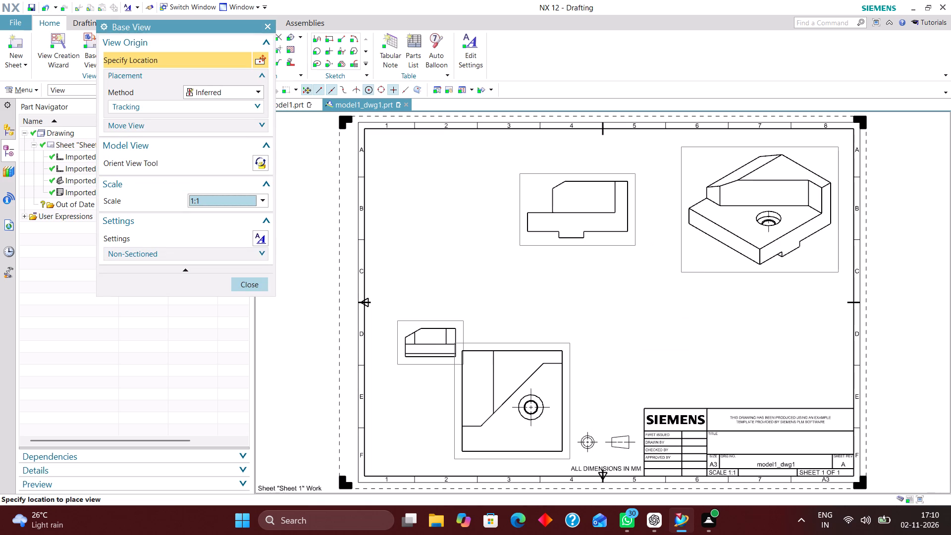
pyautogui.click(251, 284)
# Move the front view to the sheet's upper-left area, level with the side-profile view.
pyautogui.moveTo(439, 319); pyautogui.dragTo(453, 231)
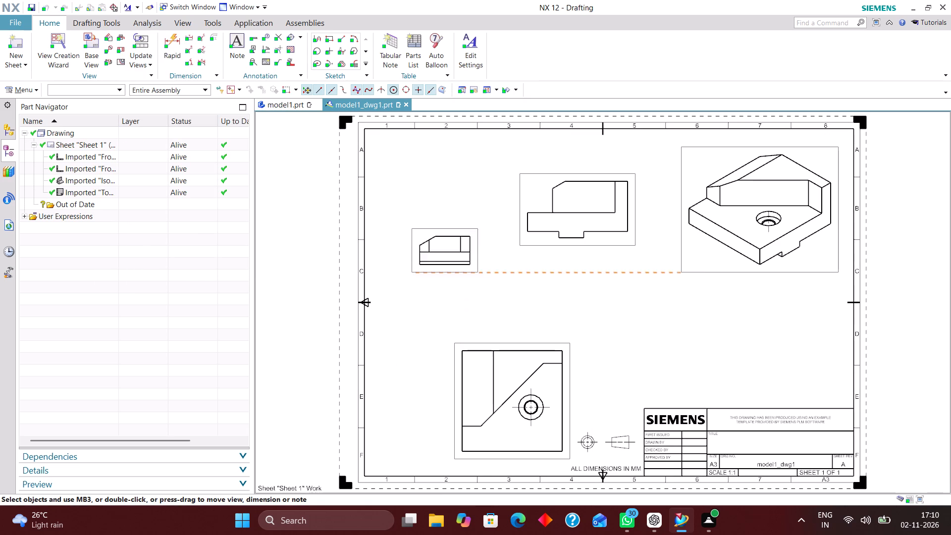
pyautogui.moveTo(453, 231); pyautogui.dragTo(444, 181)
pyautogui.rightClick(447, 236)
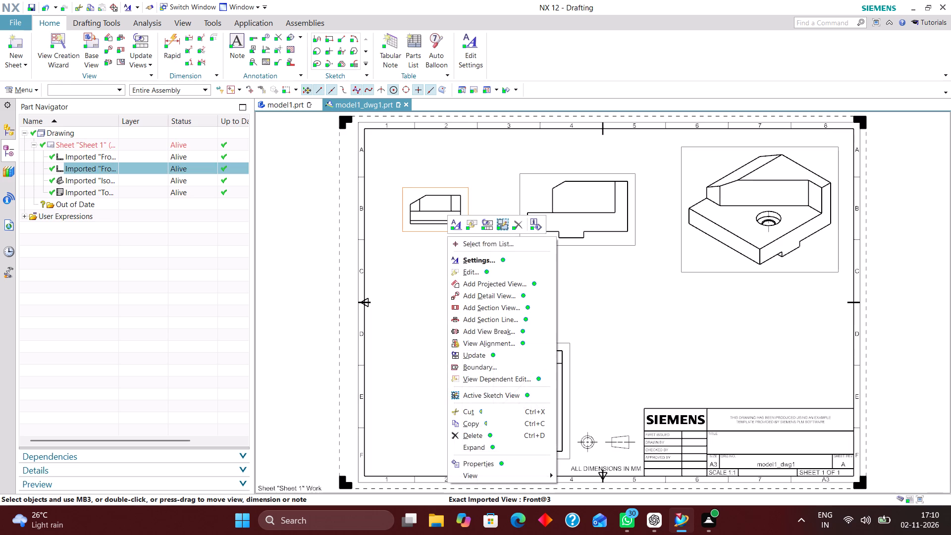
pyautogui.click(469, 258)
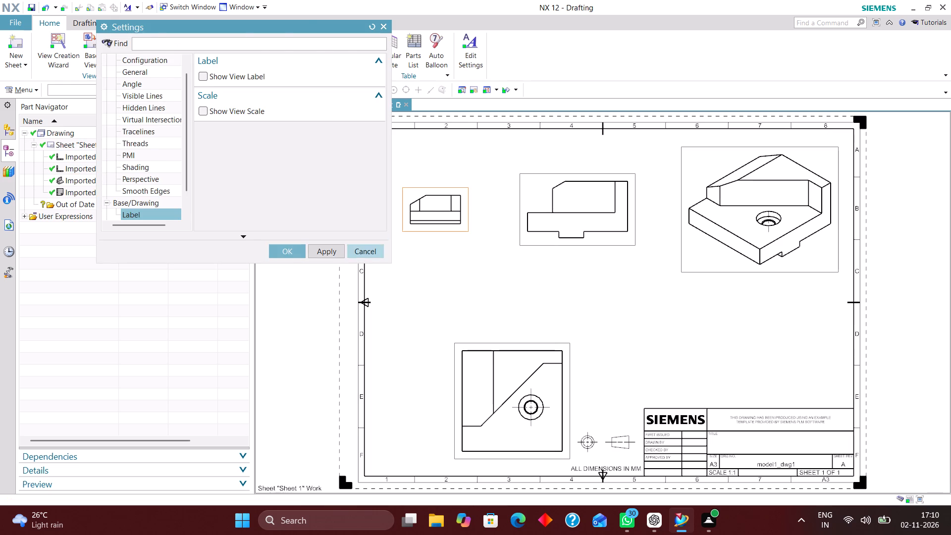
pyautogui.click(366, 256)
# Change the front view's scale to 1:1.
pyautogui.rightClick(414, 229)
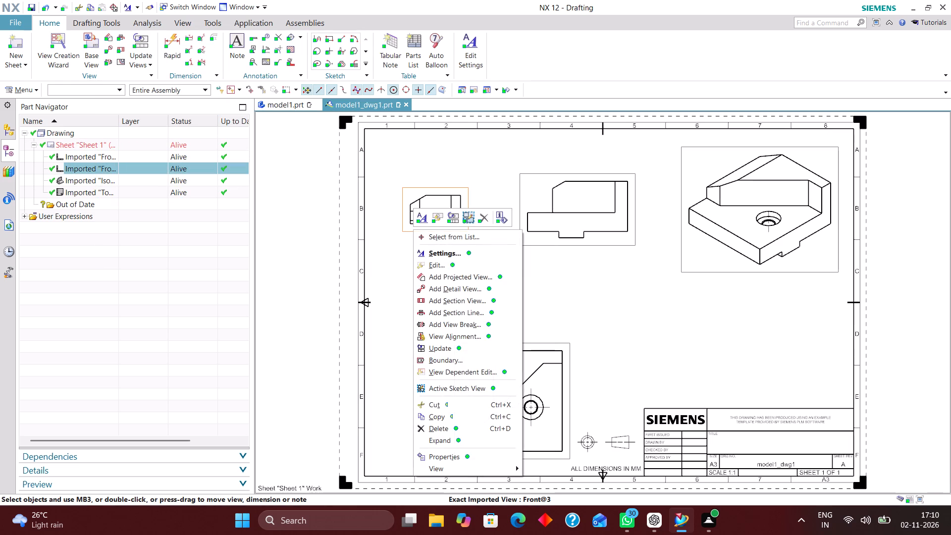
pyautogui.click(438, 265)
pyautogui.click(223, 205)
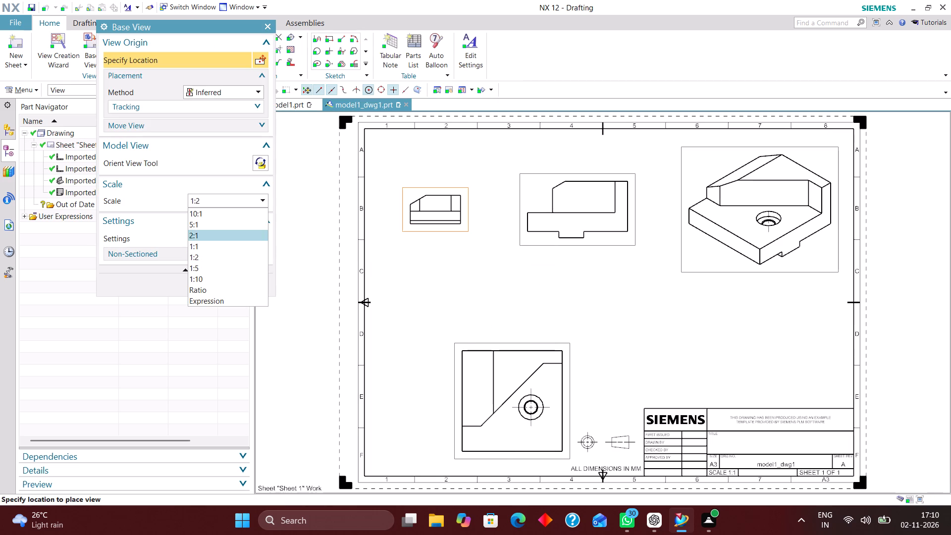
pyautogui.click(216, 246)
pyautogui.click(260, 282)
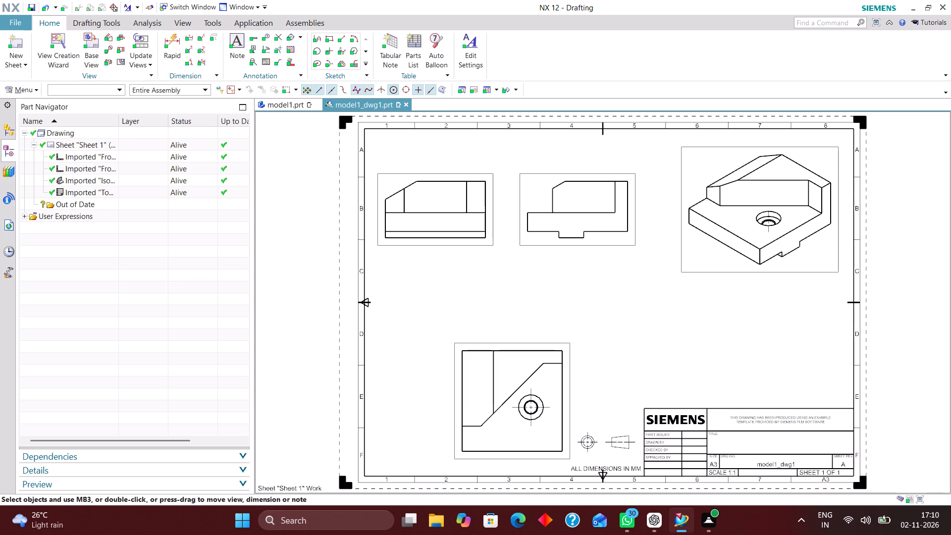
# Move the top view up and toward the area below the front view, and lower the side-profile view slightly.
pyautogui.moveTo(501, 342); pyautogui.dragTo(464, 314)
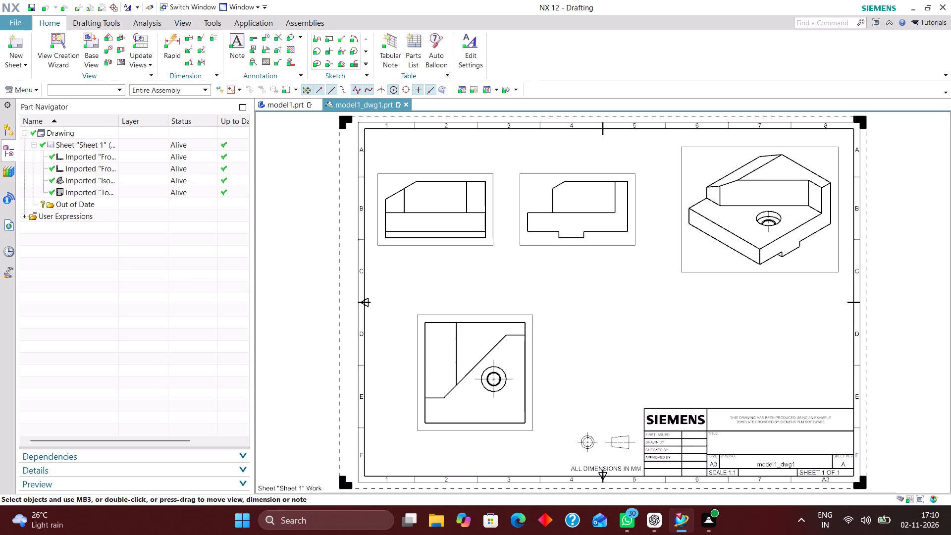
pyautogui.moveTo(610, 246); pyautogui.dragTo(610, 256)
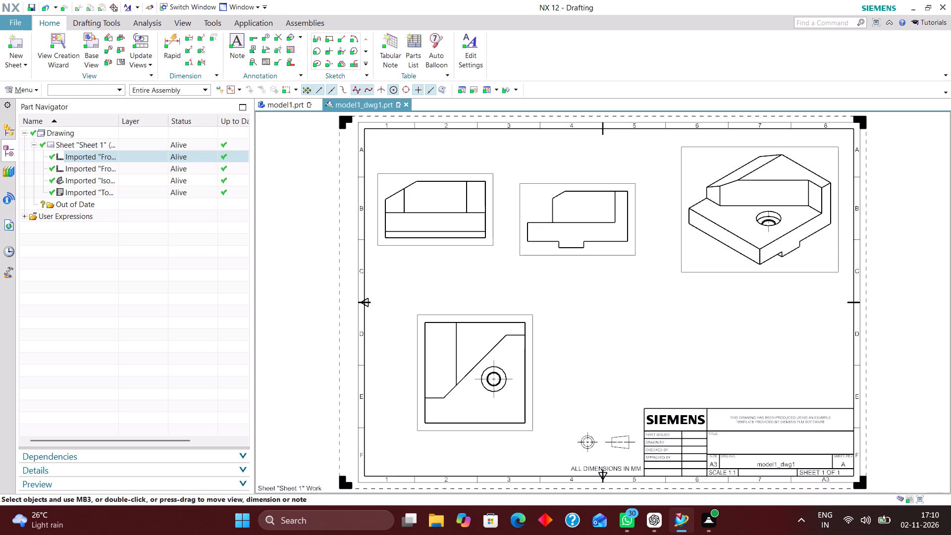
# In the drafting preferences, set the arrowhead type for Leader and Dimension Side 1 to Open Arrow.
pyautogui.click(31, 87)
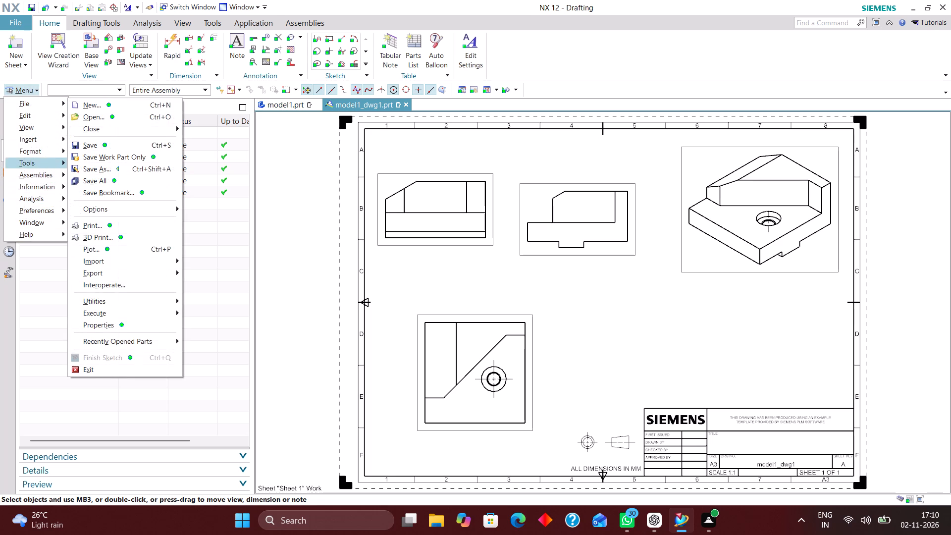
pyautogui.click(49, 209)
pyautogui.click(125, 247)
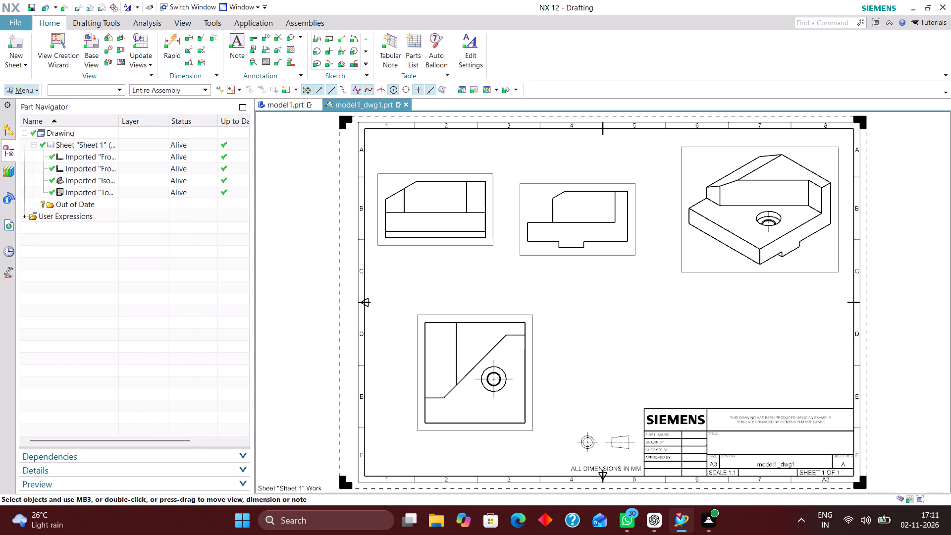
pyautogui.scroll(8, 152, 120)
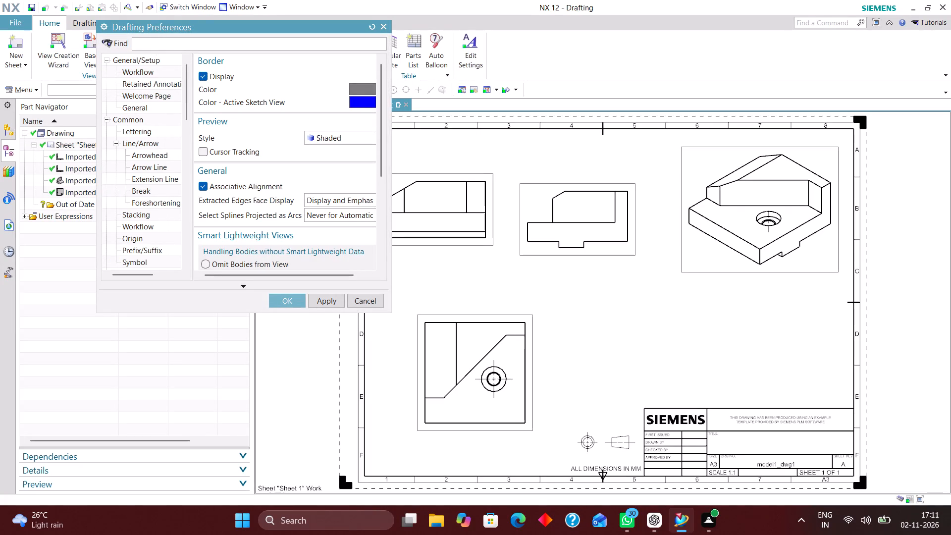
pyautogui.scroll(3, 151, 111)
pyautogui.click(149, 153)
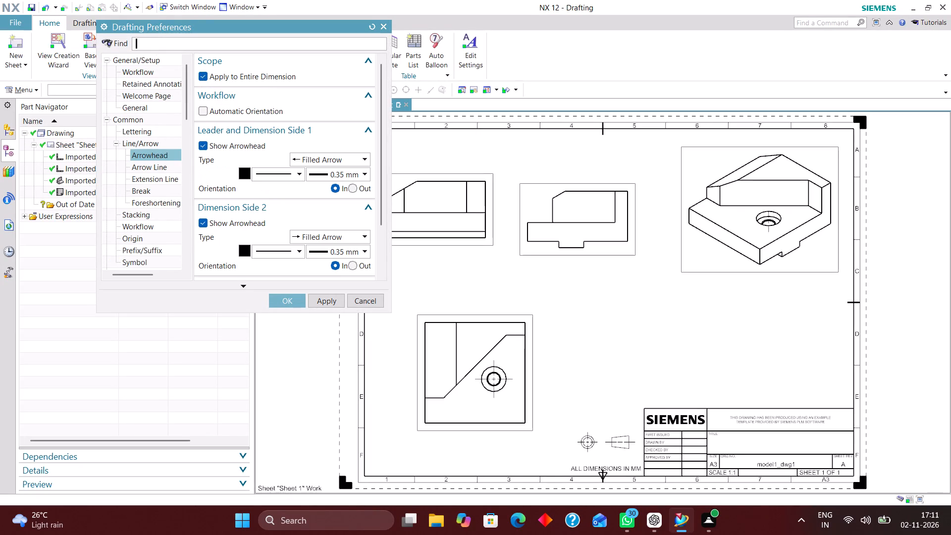
pyautogui.click(301, 151)
pyautogui.click(302, 159)
pyautogui.click(317, 194)
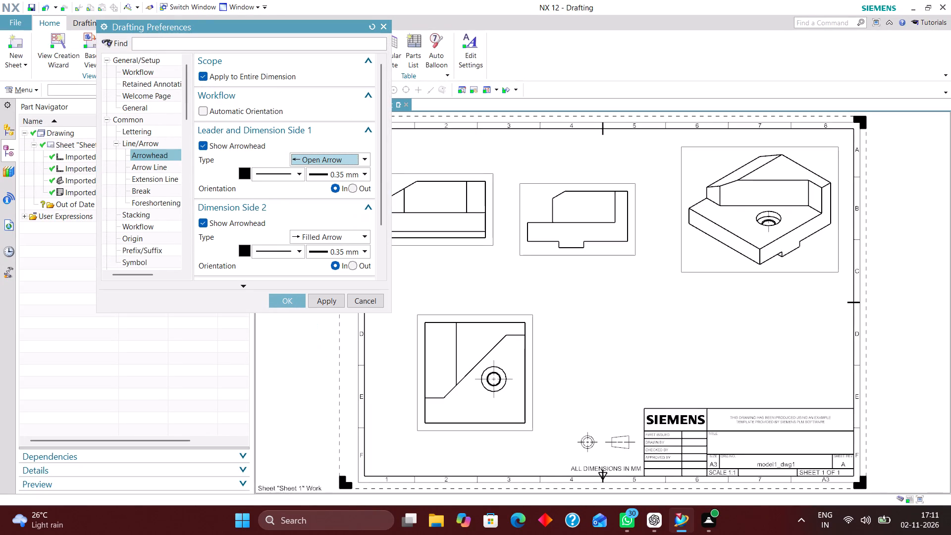
# Set the extension line gap to 2 in the drafting preferences, with Apply to Entire Dimension on.
pyautogui.click(150, 177)
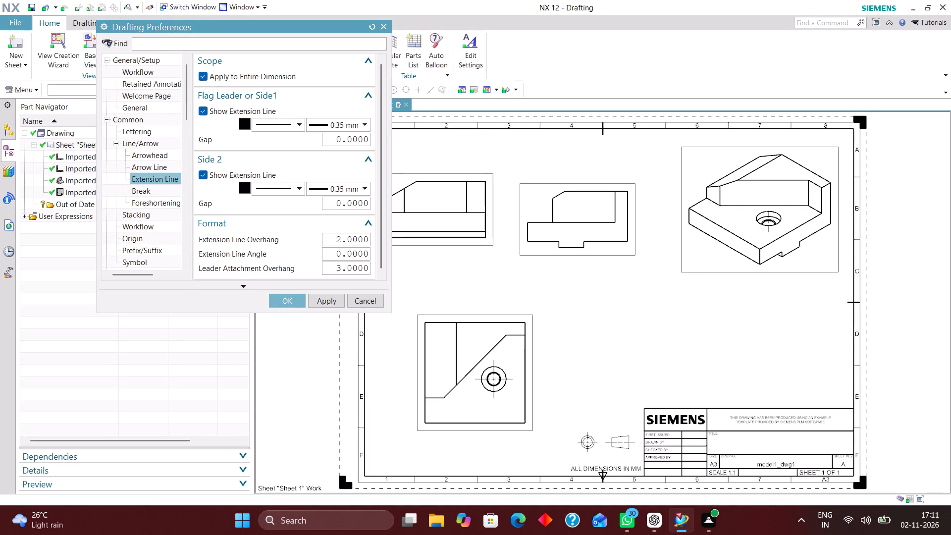
pyautogui.moveTo(330, 141); pyautogui.dragTo(470, 141)
pyautogui.press('2')
pyautogui.press('Return')
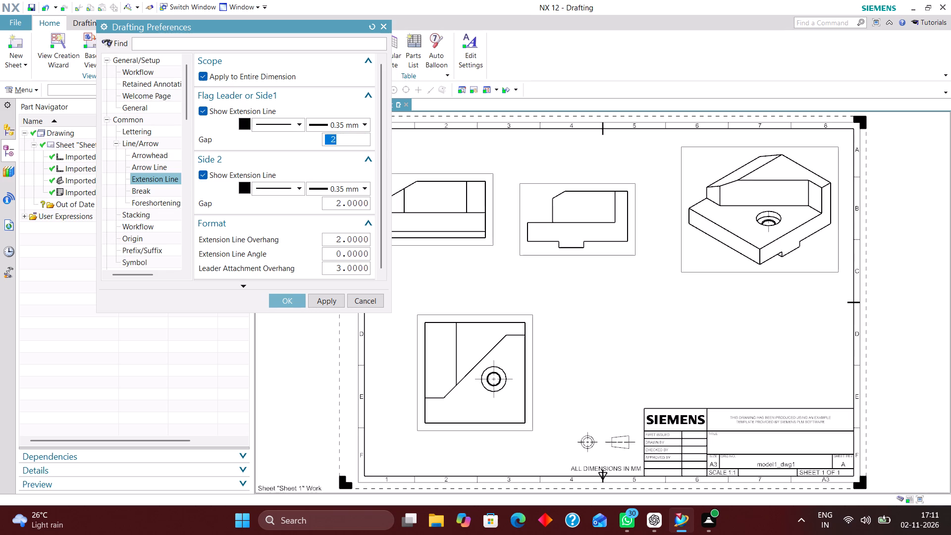
# Set the decimal delimiter to Period in the dimension text units of the drafting preferences and accept the settings.
pyautogui.scroll(-12, 160, 207)
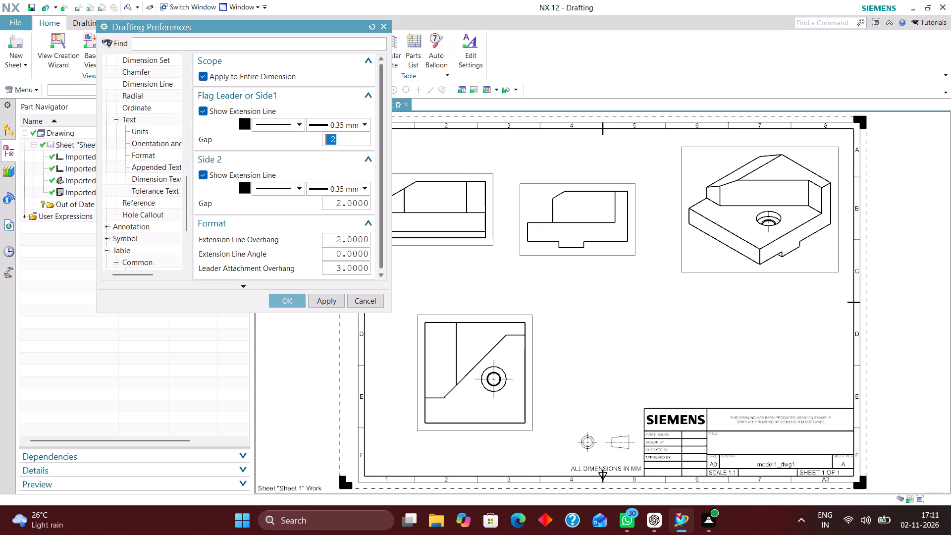
pyautogui.scroll(-10, 143, 227)
pyautogui.scroll(2, 143, 228)
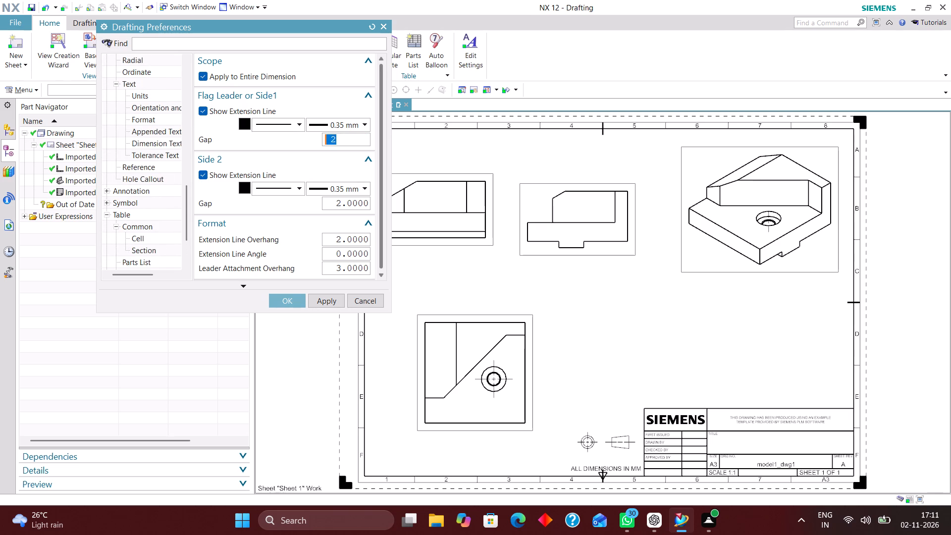
pyautogui.scroll(1, 139, 218)
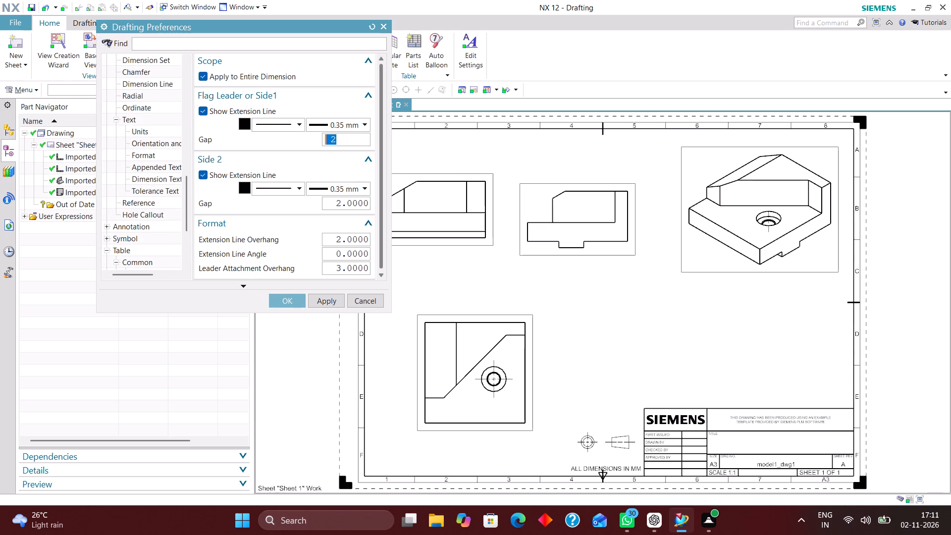
pyautogui.click(157, 132)
pyautogui.click(334, 122)
pyautogui.click(332, 132)
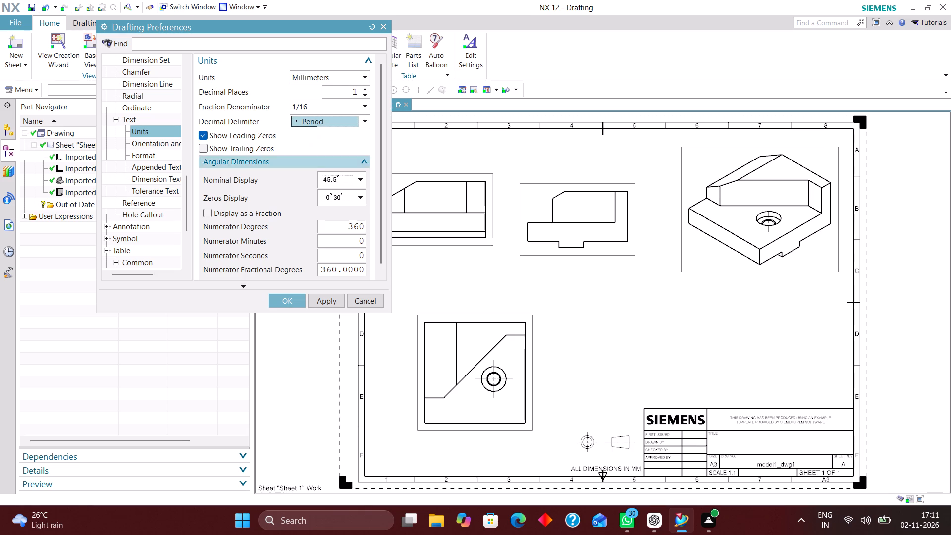
pyautogui.click(289, 303)
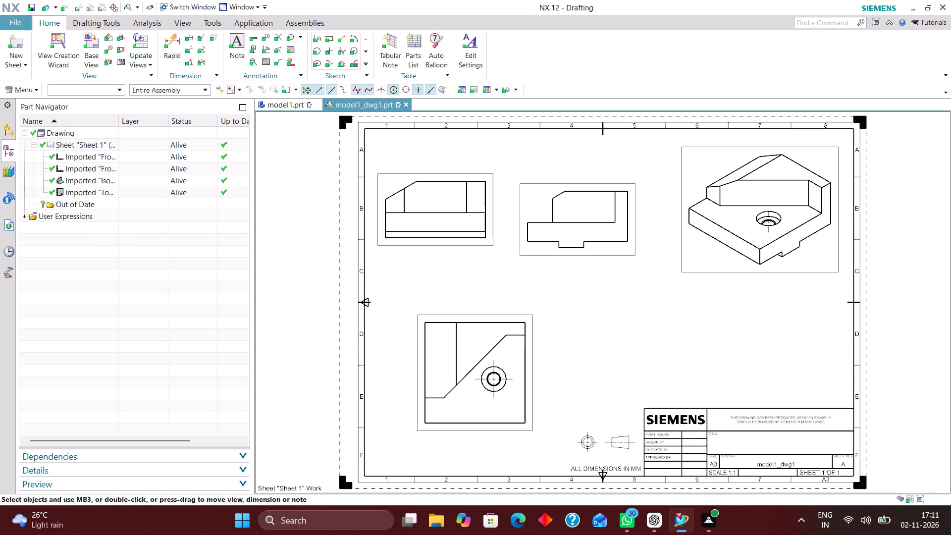
# Add rapid dimensions below the side-profile view for the overall width, the bottom tab's width and the tab's offset from the stepped end.
pyautogui.click(169, 43)
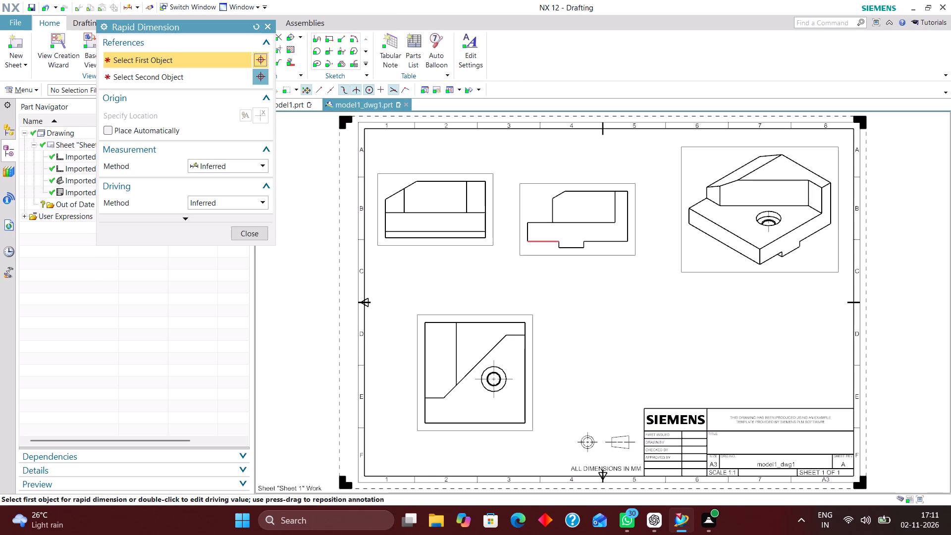
pyautogui.scroll(1, 527, 254)
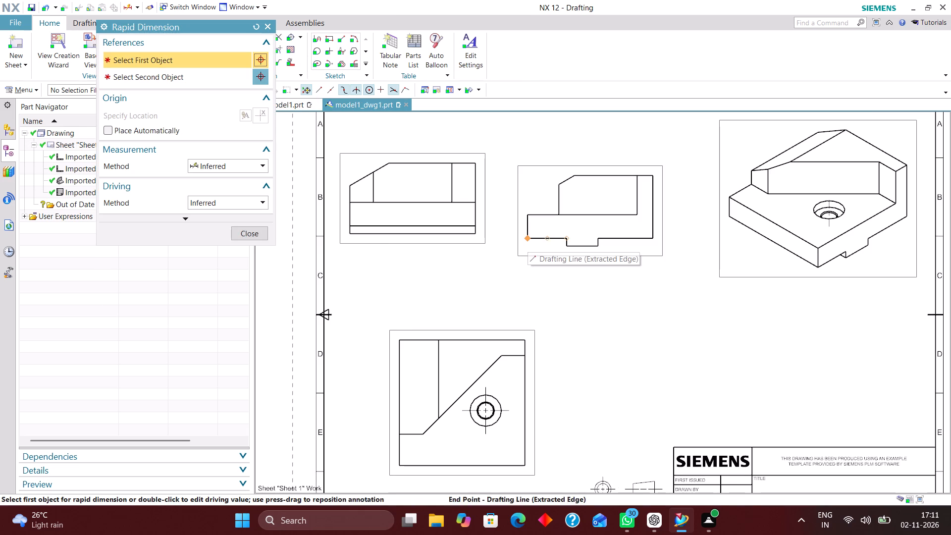
pyautogui.click(527, 239)
pyautogui.click(652, 237)
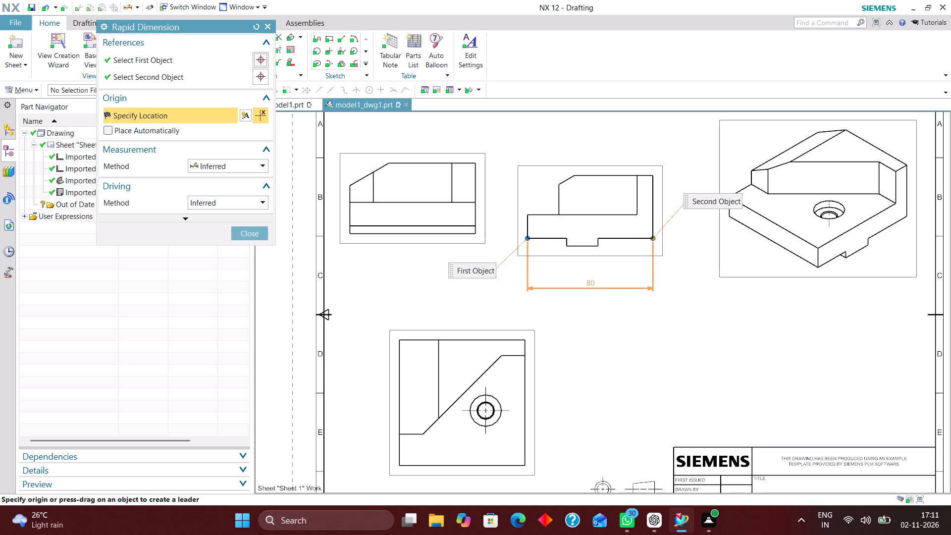
pyautogui.click(589, 283)
pyautogui.click(566, 249)
pyautogui.click(599, 249)
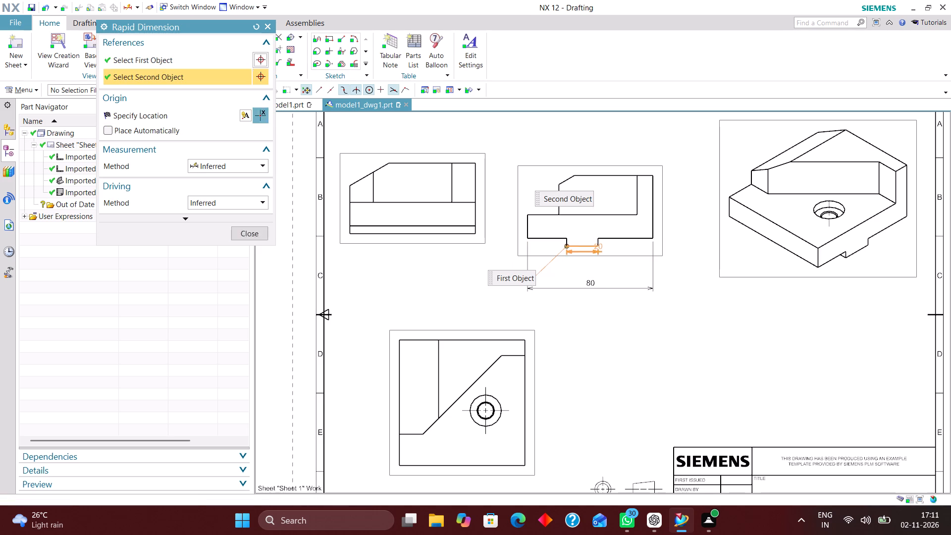
pyautogui.click(584, 260)
pyautogui.click(526, 241)
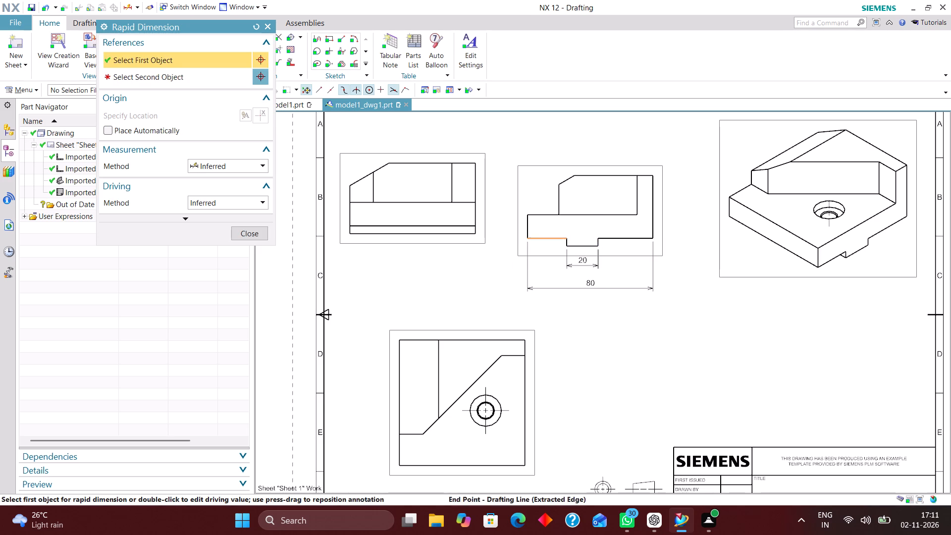
pyautogui.click(564, 246)
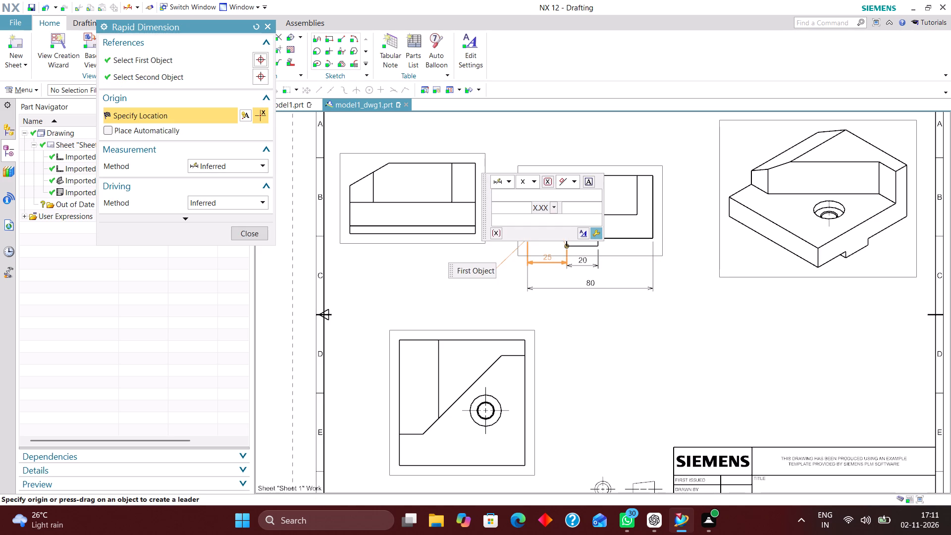
pyautogui.click(548, 260)
# Add vertical dimensions to the side-profile view for the height above the bottom tab and the base thickness at the stepped end.
pyautogui.scroll(-2, 572, 364)
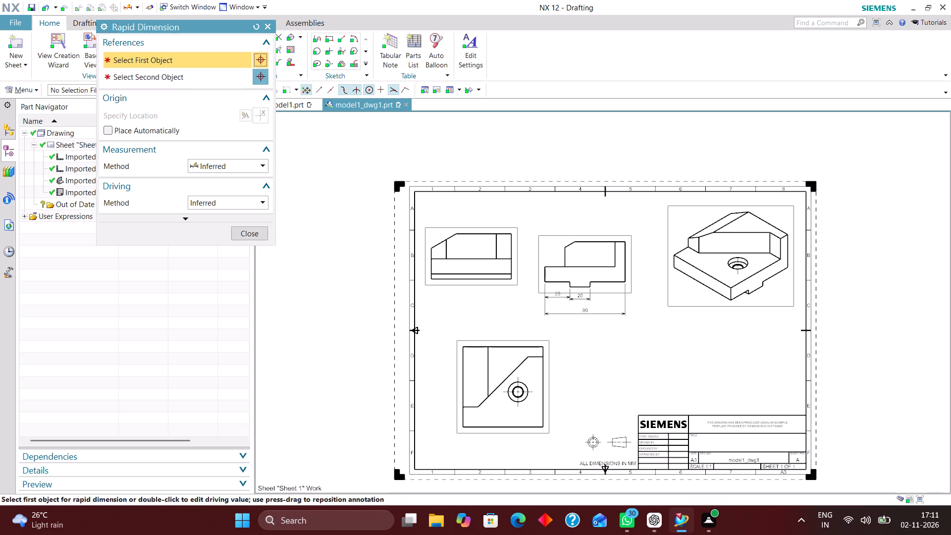
pyautogui.scroll(3, 628, 272)
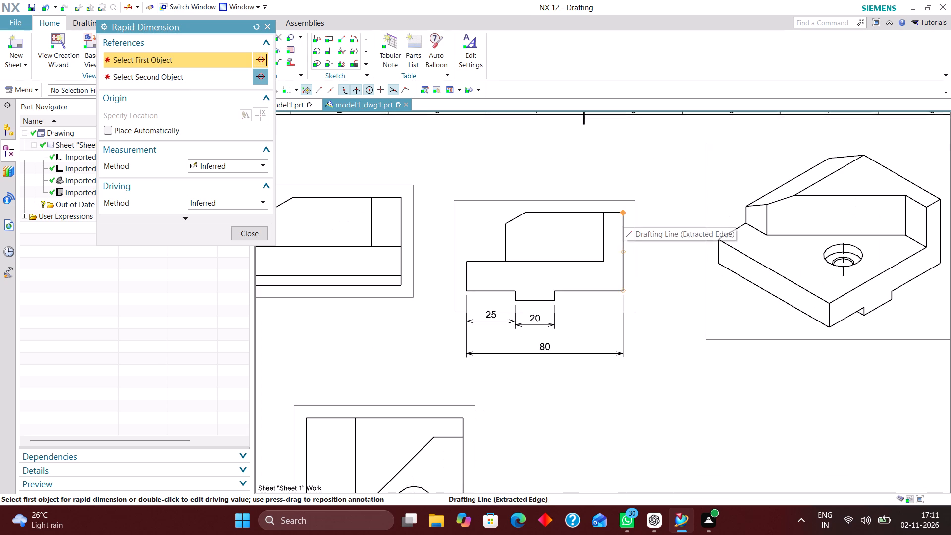
pyautogui.click(624, 214)
pyautogui.click(623, 290)
pyautogui.click(657, 253)
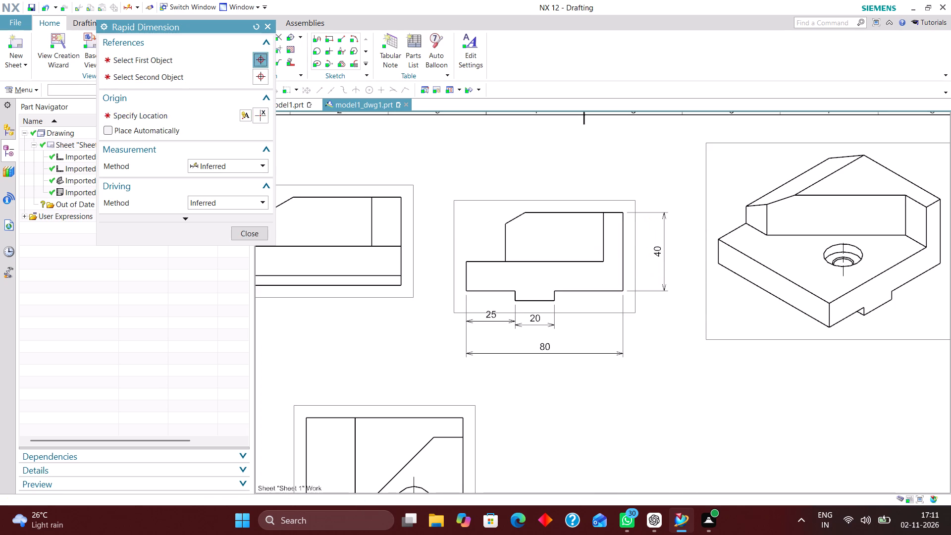
pyautogui.click(465, 262)
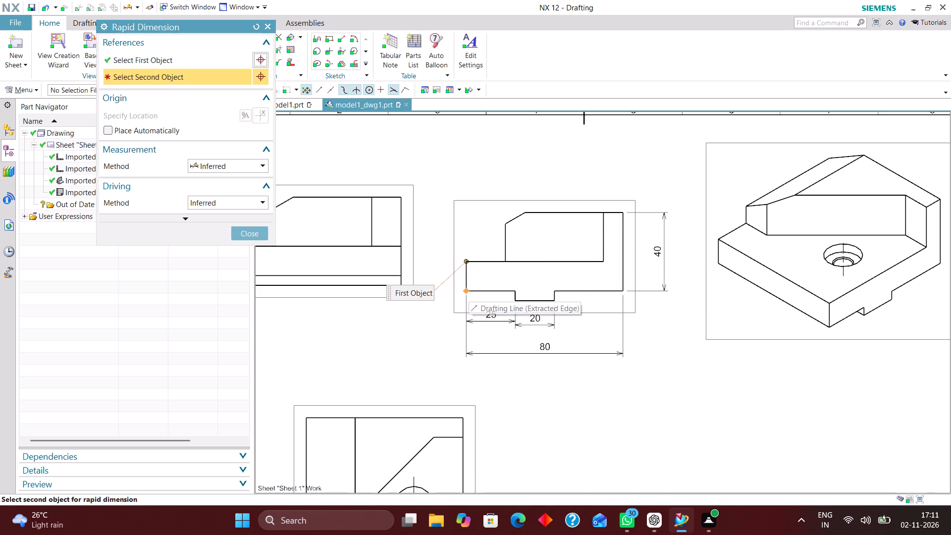
pyautogui.click(466, 290)
pyautogui.click(443, 274)
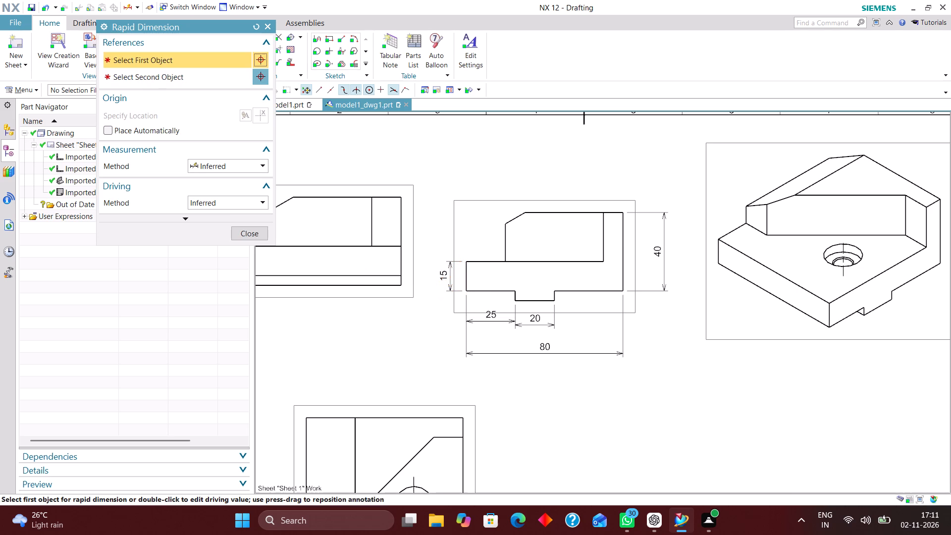
# Dimension the horizontal step from the base's end to the raised block, placing it above the side-profile view.
pyautogui.scroll(-2, 465, 336)
pyautogui.scroll(3, 471, 287)
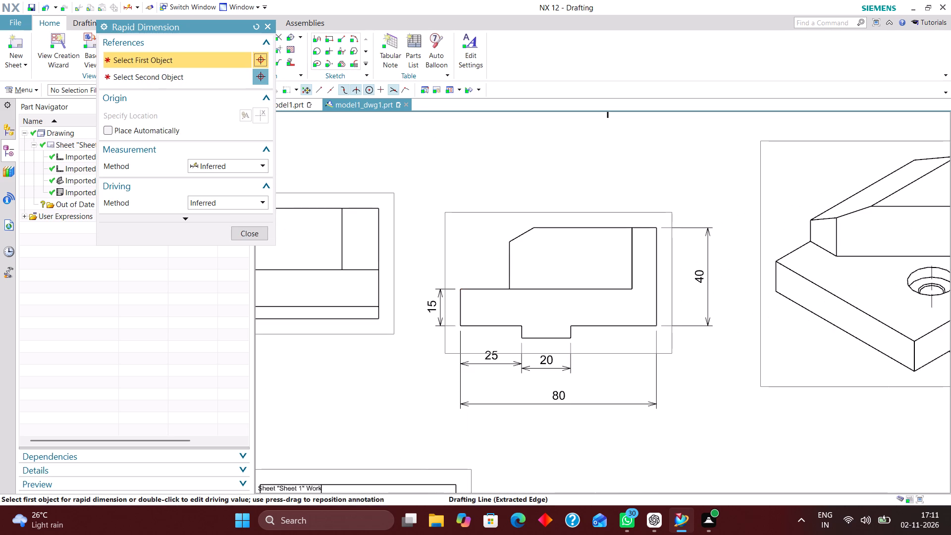
pyautogui.click(461, 288)
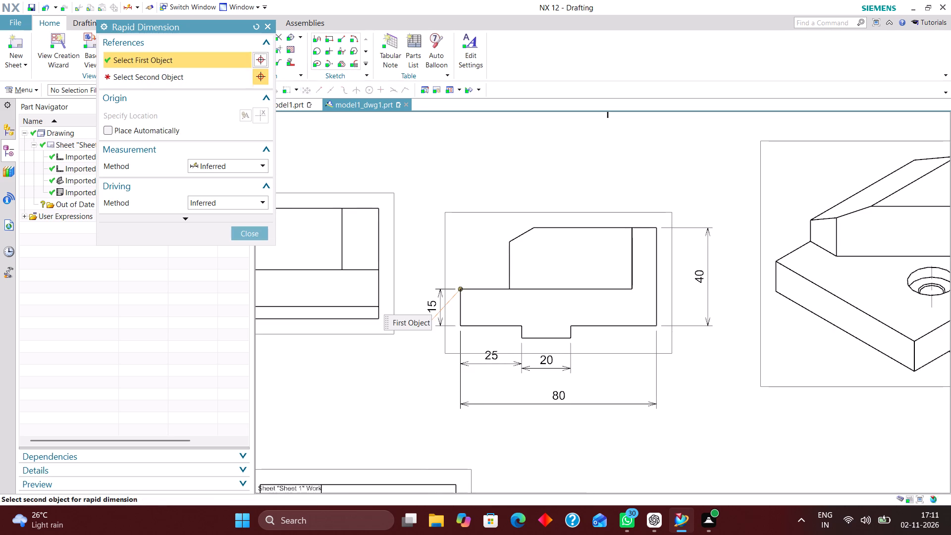
pyautogui.click(507, 289)
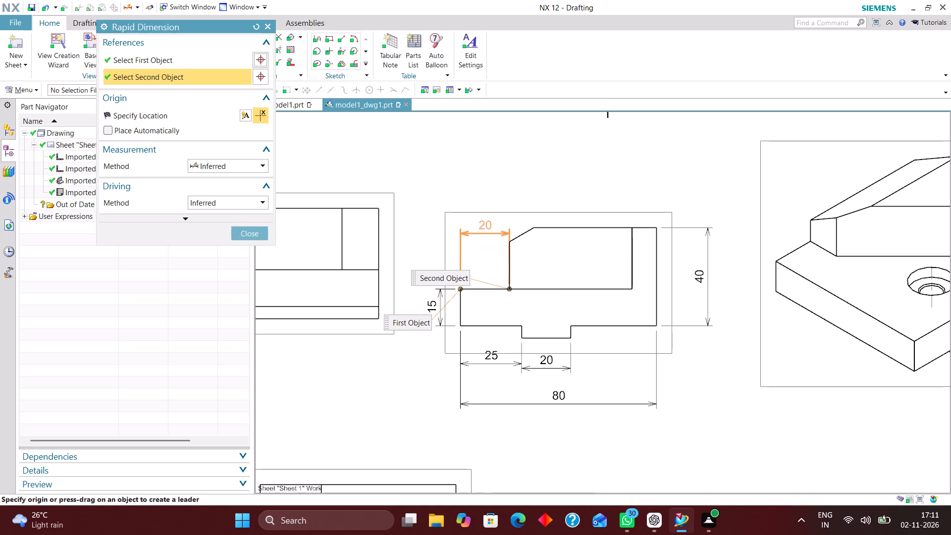
pyautogui.click(482, 164)
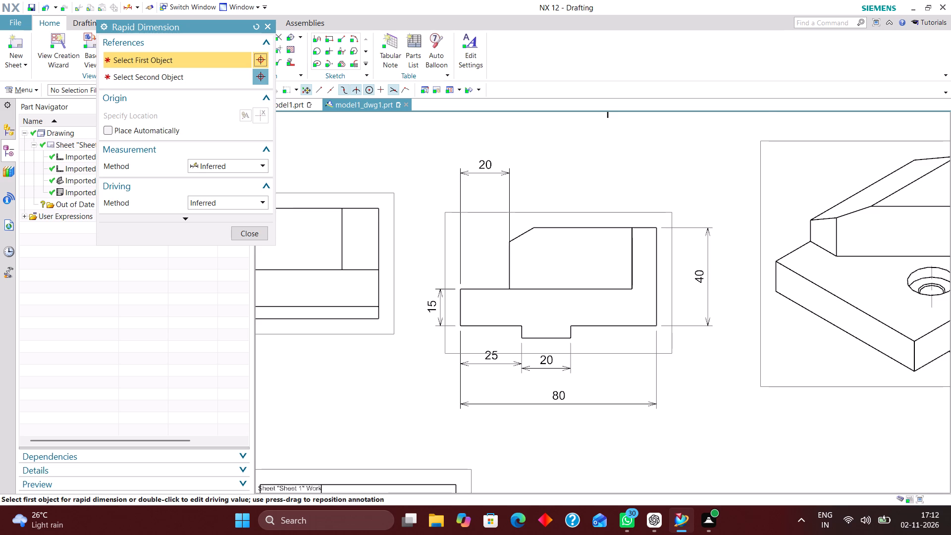
# Dimension the front view's overall width below the view and finish Rapid Dimension.
pyautogui.scroll(-1, 538, 268)
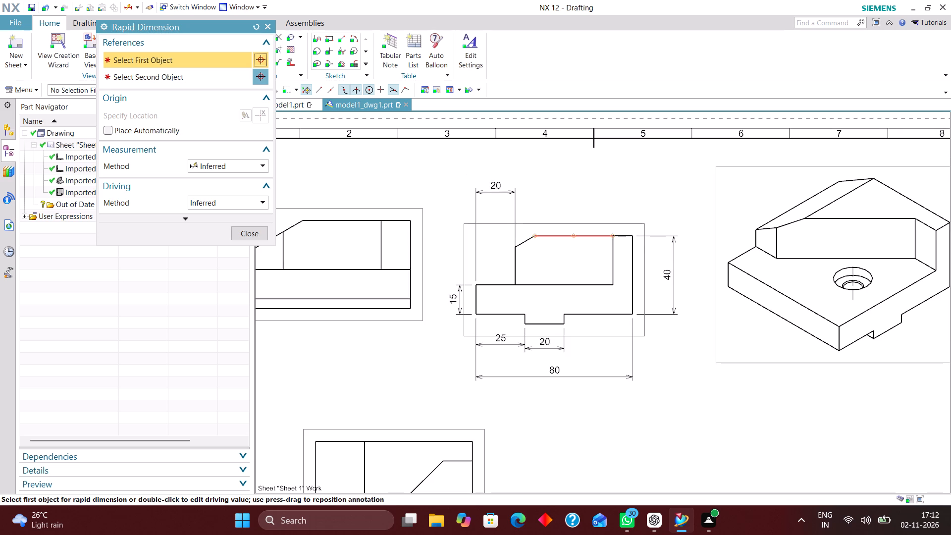
pyautogui.scroll(-2, 598, 218)
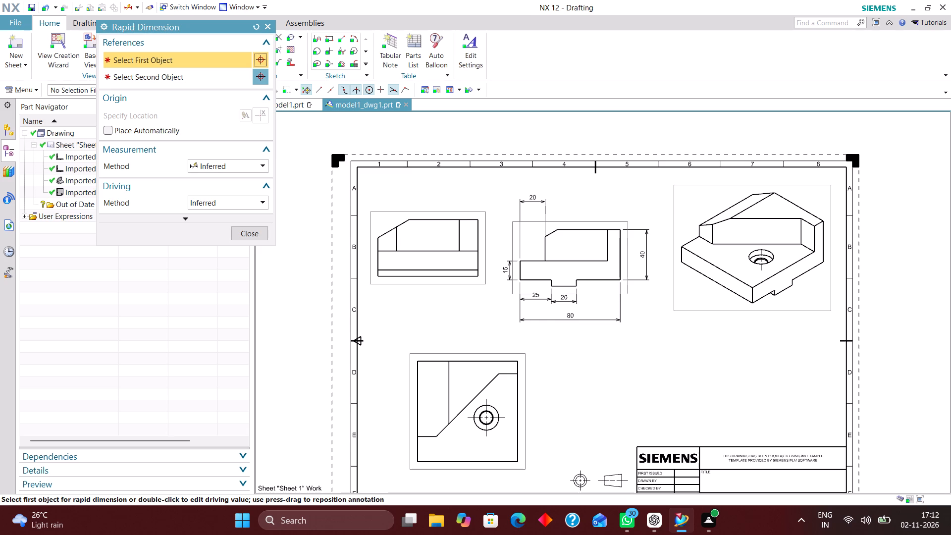
pyautogui.scroll(2, 373, 290)
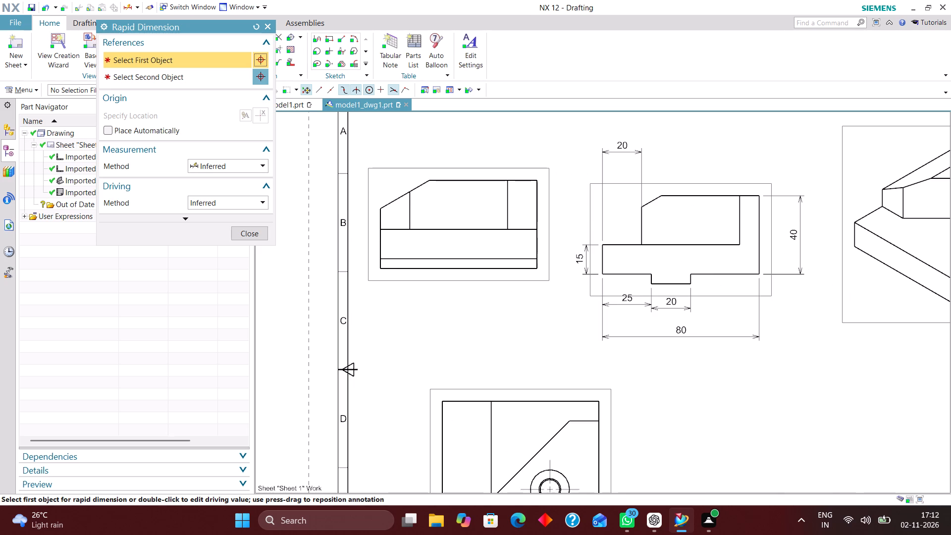
pyautogui.click(380, 267)
pyautogui.click(536, 268)
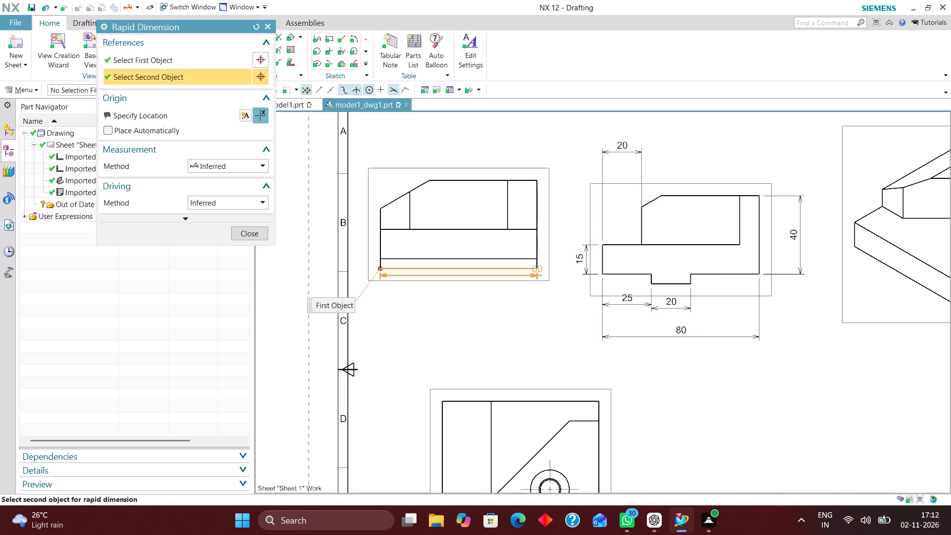
pyautogui.click(447, 314)
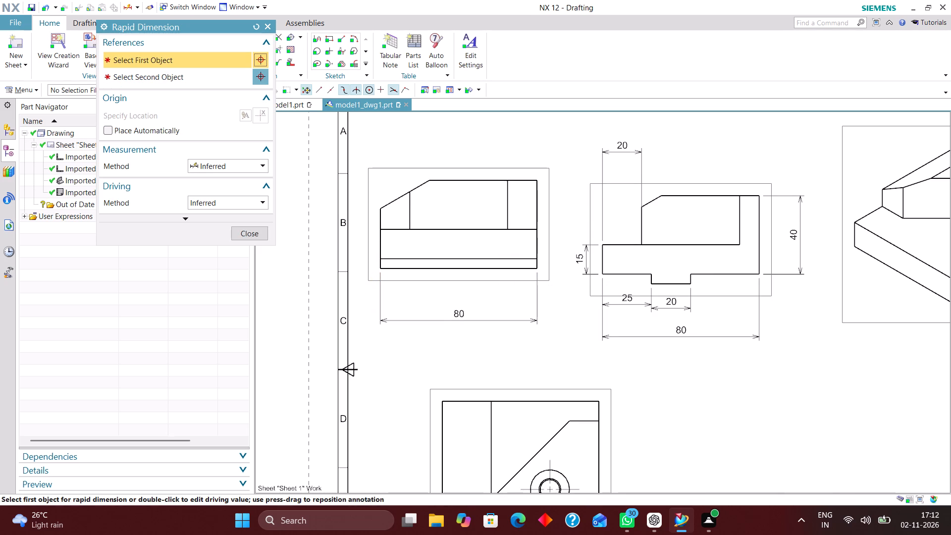
pyautogui.scroll(-1, 444, 285)
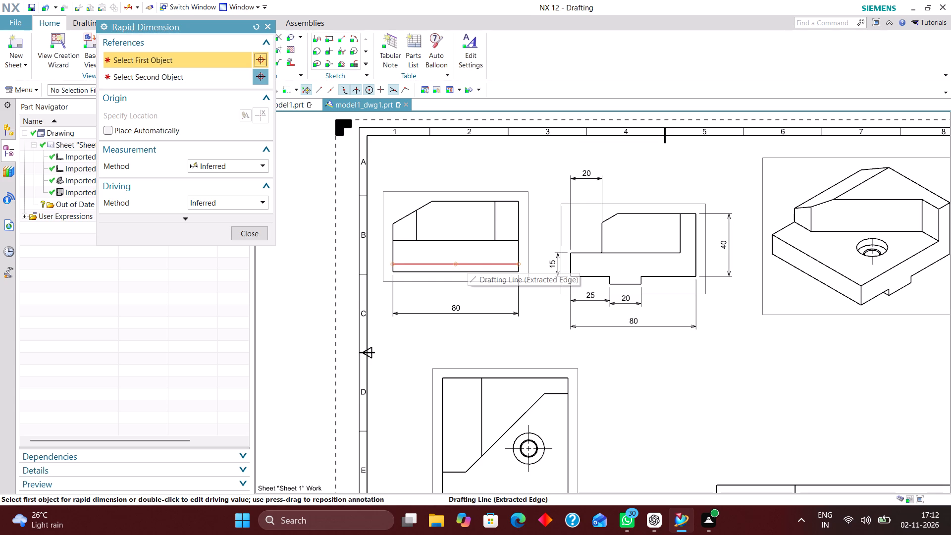
pyautogui.scroll(-2, 484, 252)
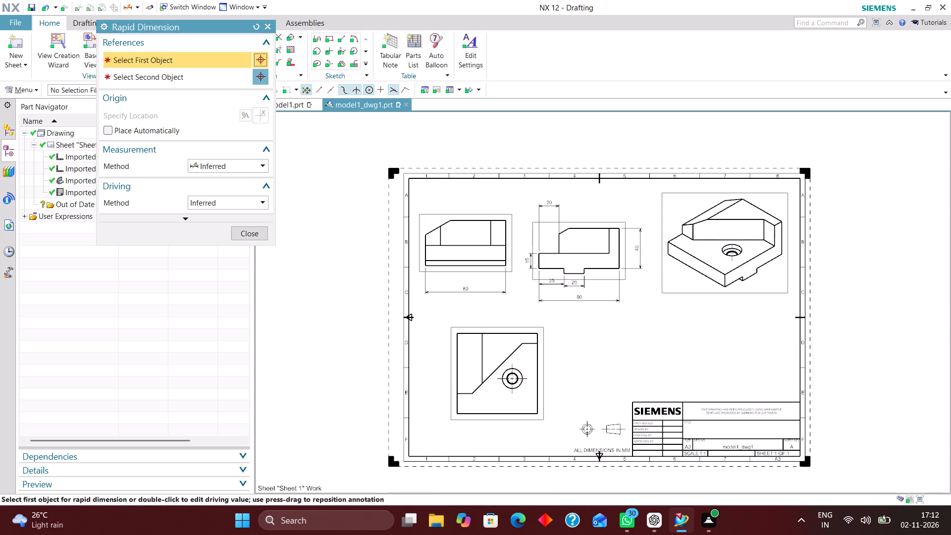
pyautogui.click(243, 237)
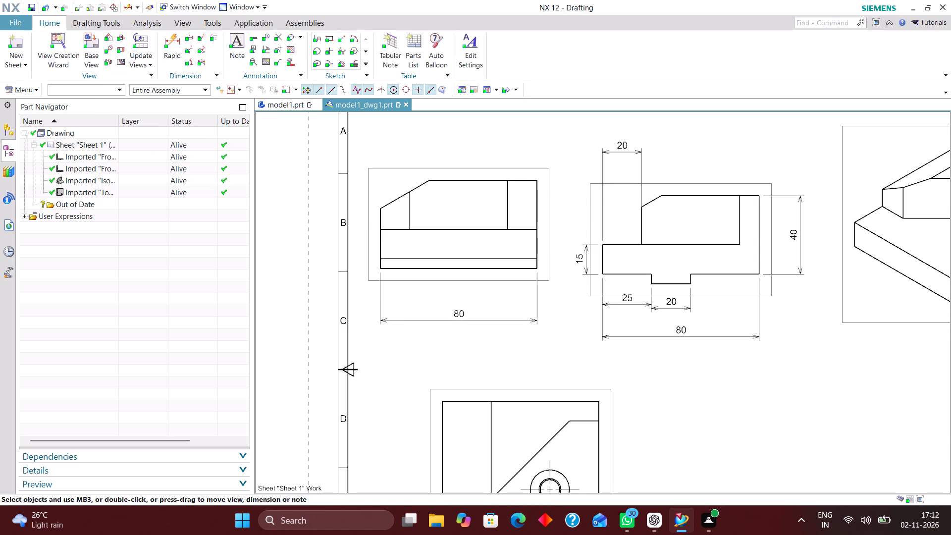
# Inspect the bracket's front, underside tab and hole by rotating a Front base view in the Orient View Tool, leaving without placing a view.
pyautogui.click(89, 41)
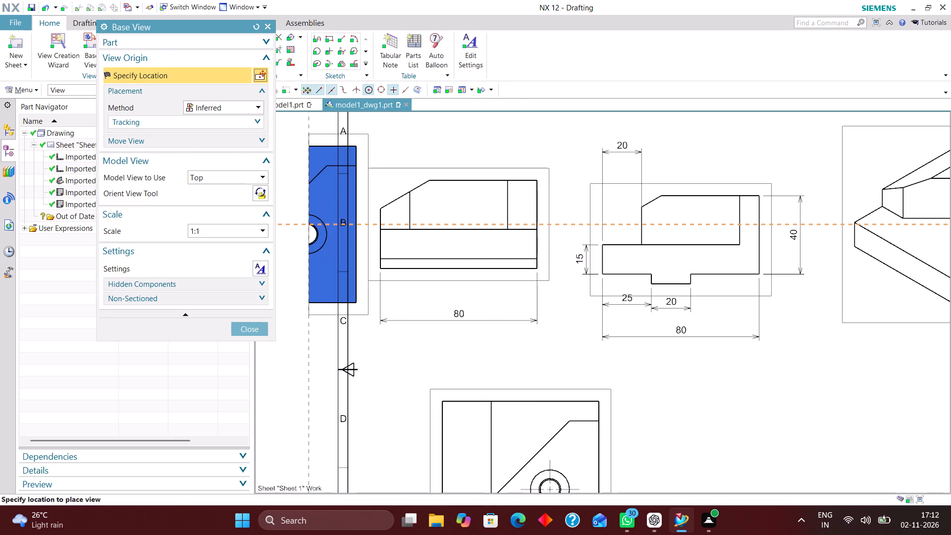
pyautogui.click(215, 179)
pyautogui.click(215, 198)
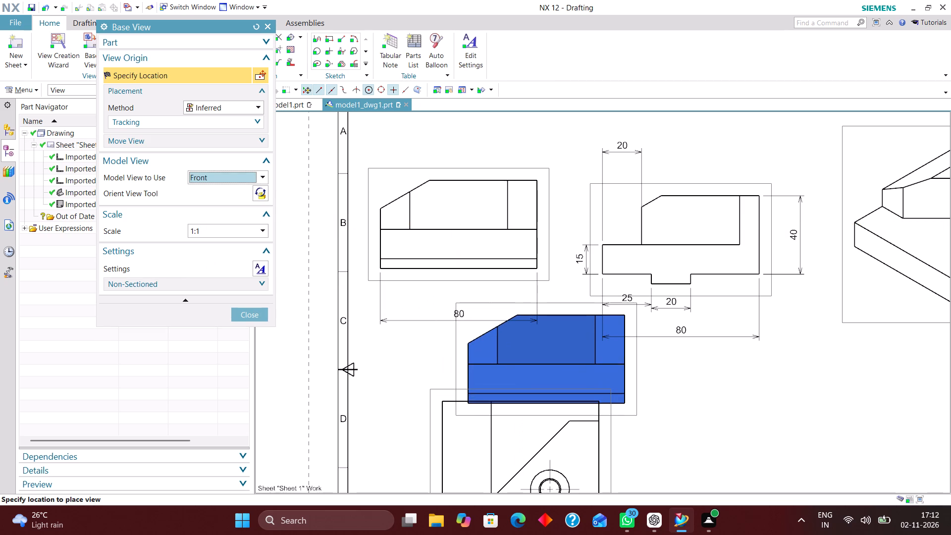
pyautogui.click(259, 193)
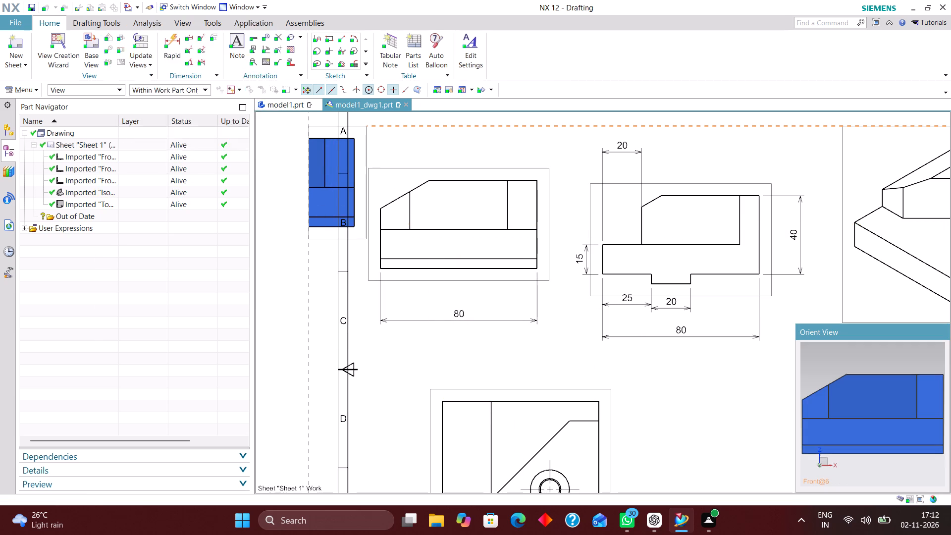
pyautogui.moveTo(877, 479); pyautogui.dragTo(887, 475, button='middle')
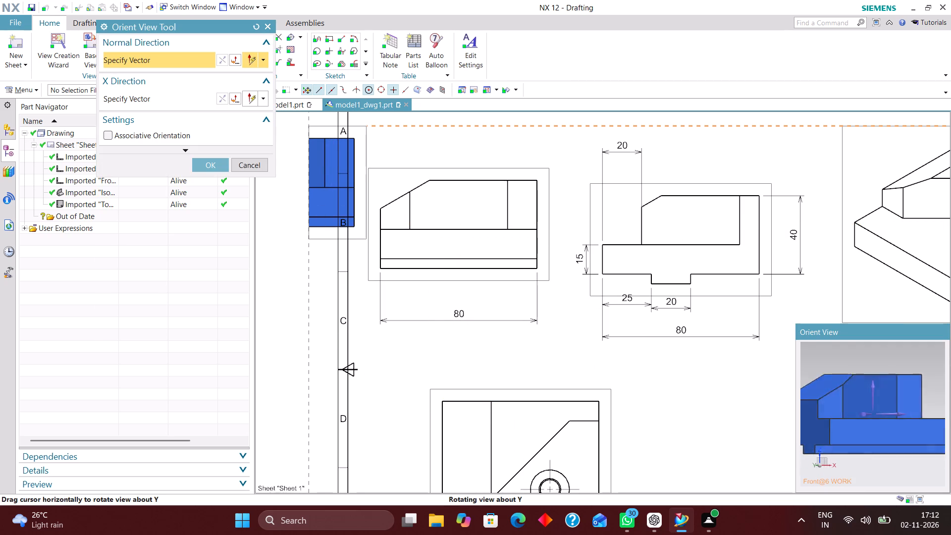
pyautogui.moveTo(887, 475); pyautogui.dragTo(873, 464, button='middle')
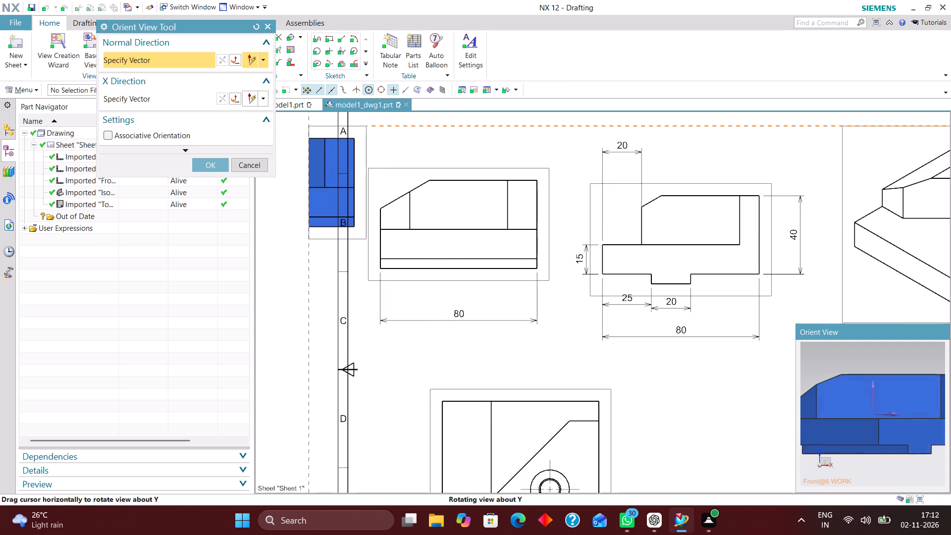
pyautogui.moveTo(873, 464); pyautogui.dragTo(880, 473, button='middle')
pyautogui.moveTo(902, 356); pyautogui.dragTo(898, 380, button='middle')
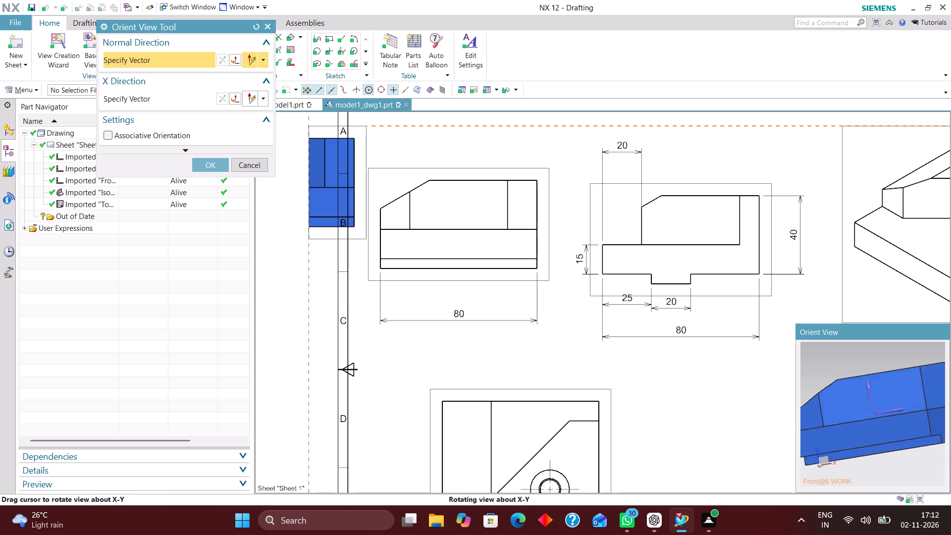
pyautogui.moveTo(898, 380); pyautogui.dragTo(899, 382, button='middle')
pyautogui.scroll(1, 914, 396)
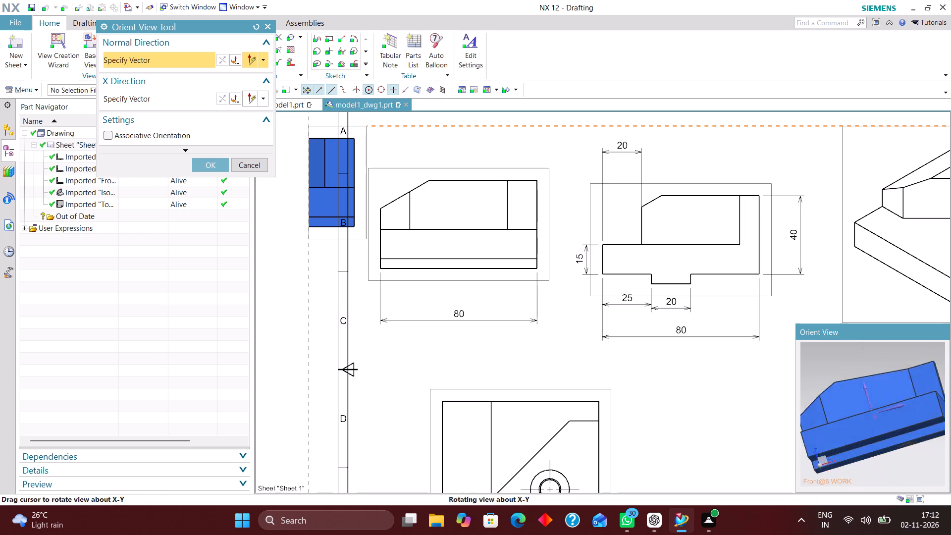
pyautogui.moveTo(899, 382); pyautogui.dragTo(899, 387, button='middle')
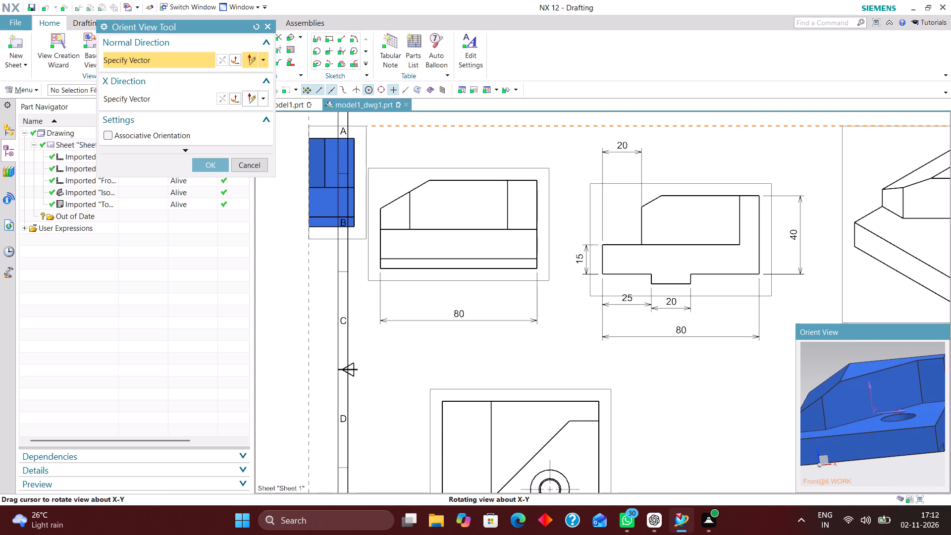
pyautogui.moveTo(899, 387); pyautogui.dragTo(899, 383, button='middle')
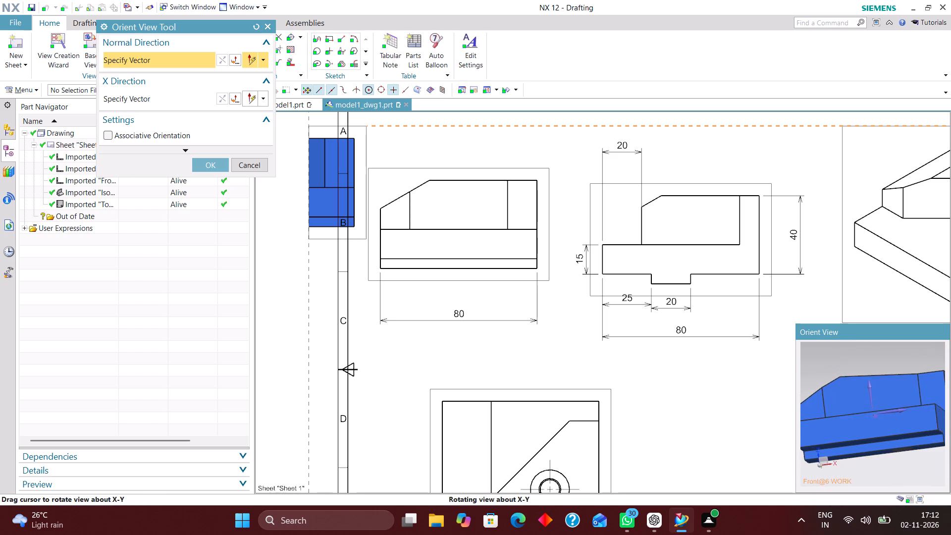
pyautogui.moveTo(899, 383); pyautogui.dragTo(901, 388, button='middle')
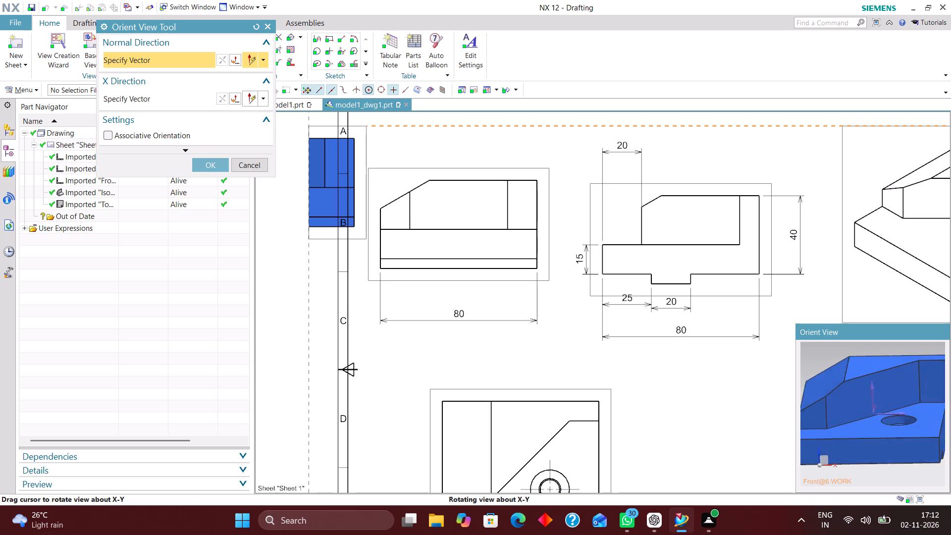
pyautogui.moveTo(901, 388); pyautogui.dragTo(899, 386, button='middle')
pyautogui.click(258, 167)
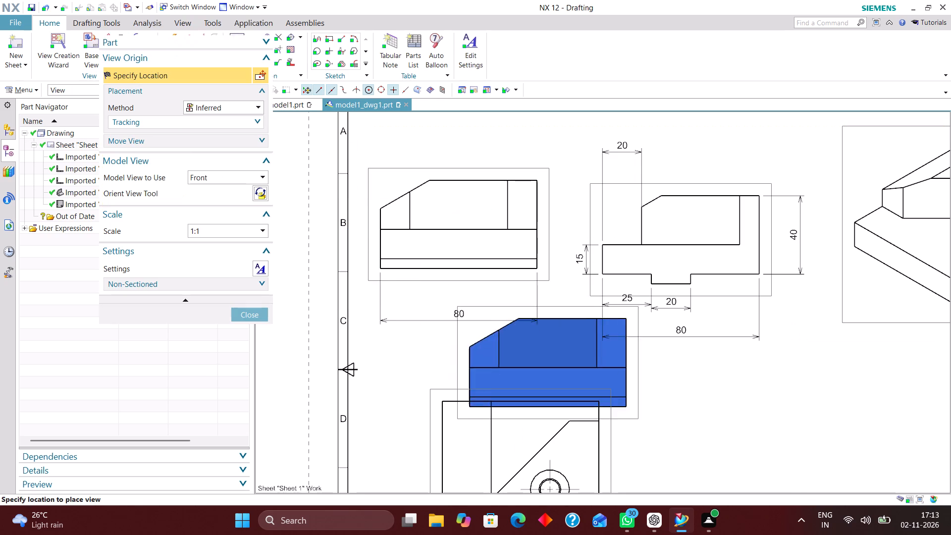
pyautogui.click(250, 314)
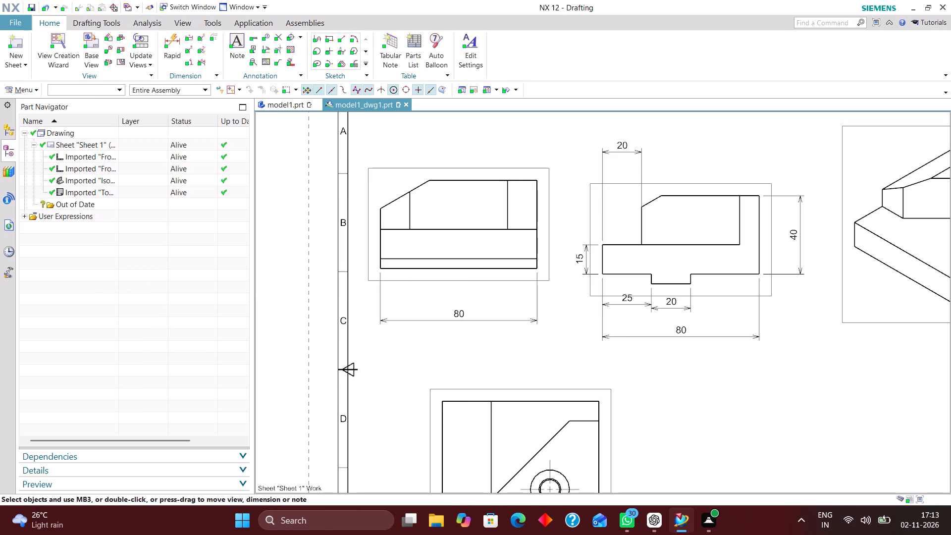
# Add vertical rapid dimensions to the front view for the bottom tab's height and the raised block's height above the base.
pyautogui.click(177, 41)
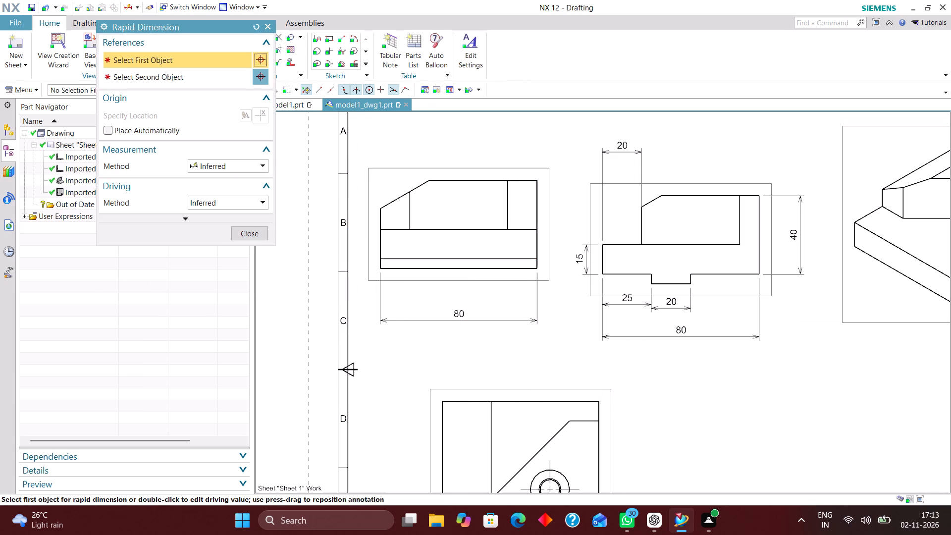
pyautogui.scroll(-2, 487, 303)
pyautogui.scroll(6, 414, 271)
pyautogui.click(431, 283)
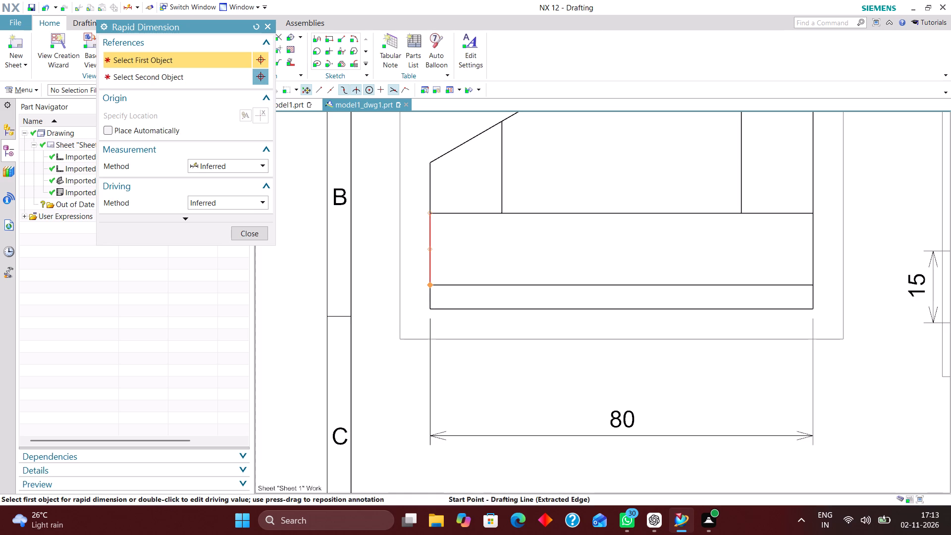
pyautogui.click(429, 308)
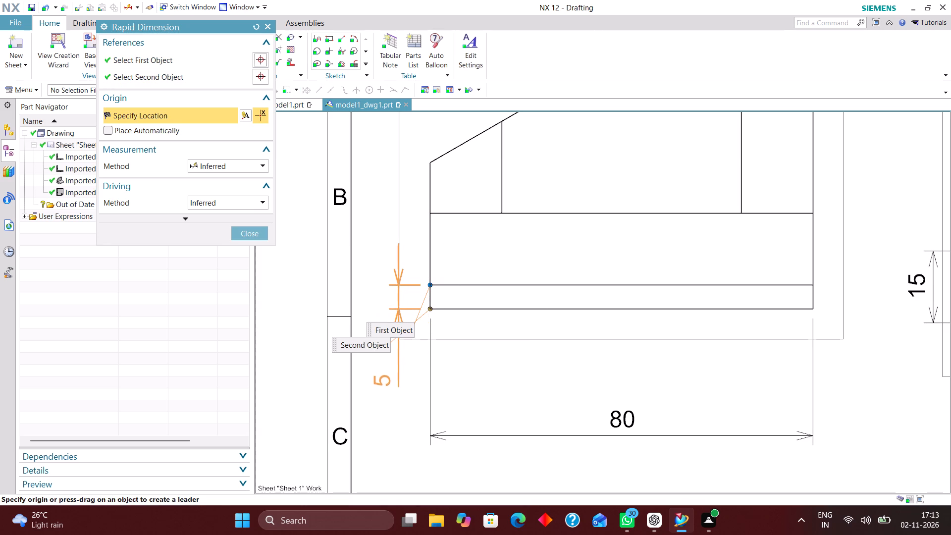
pyautogui.click(378, 390)
pyautogui.scroll(-2, 395, 384)
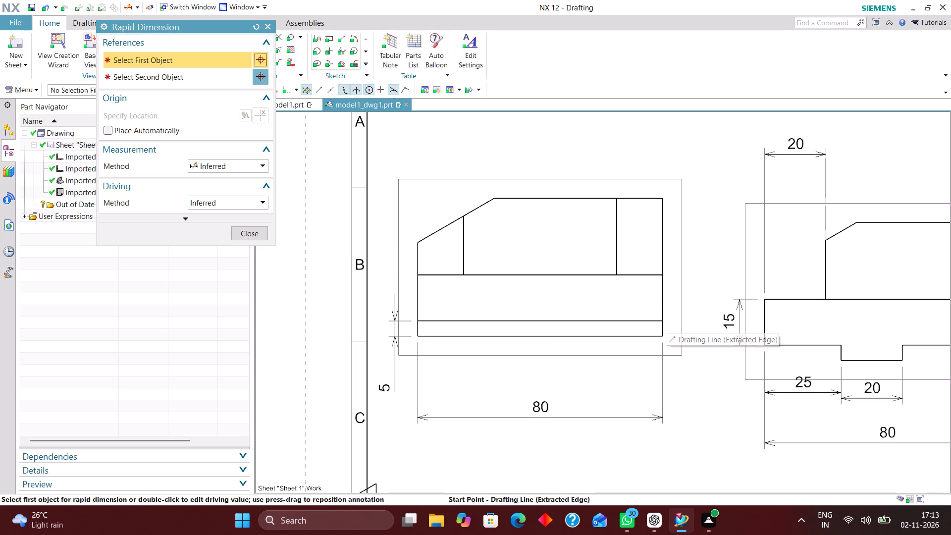
pyautogui.click(662, 274)
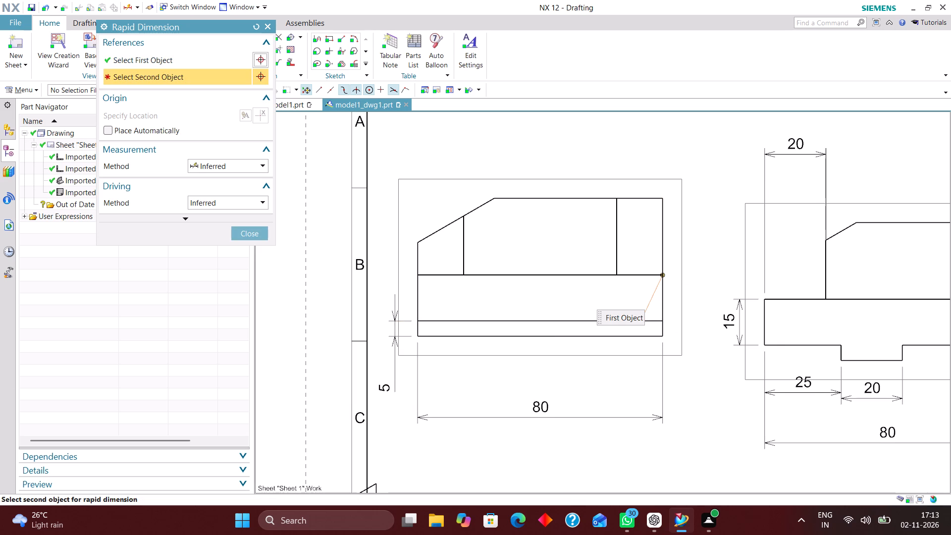
pyautogui.click(665, 197)
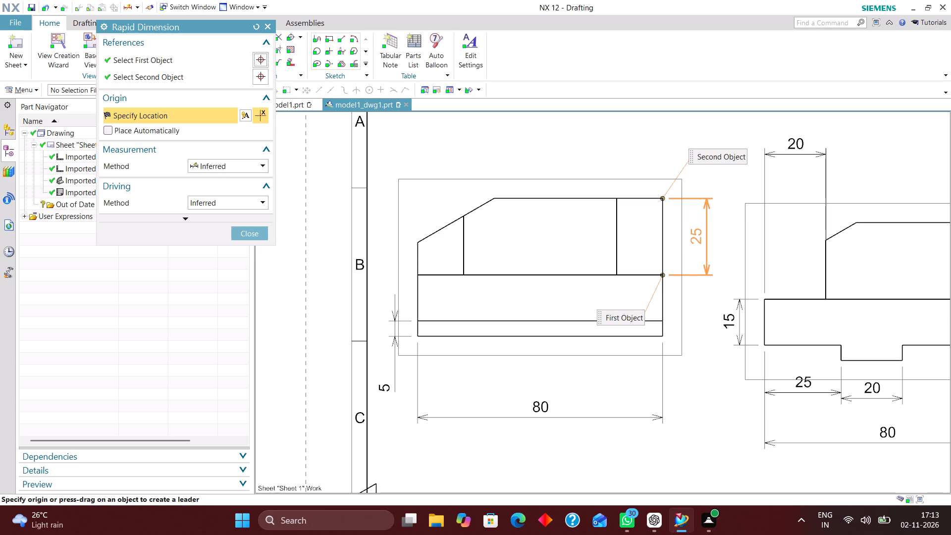
pyautogui.click(700, 239)
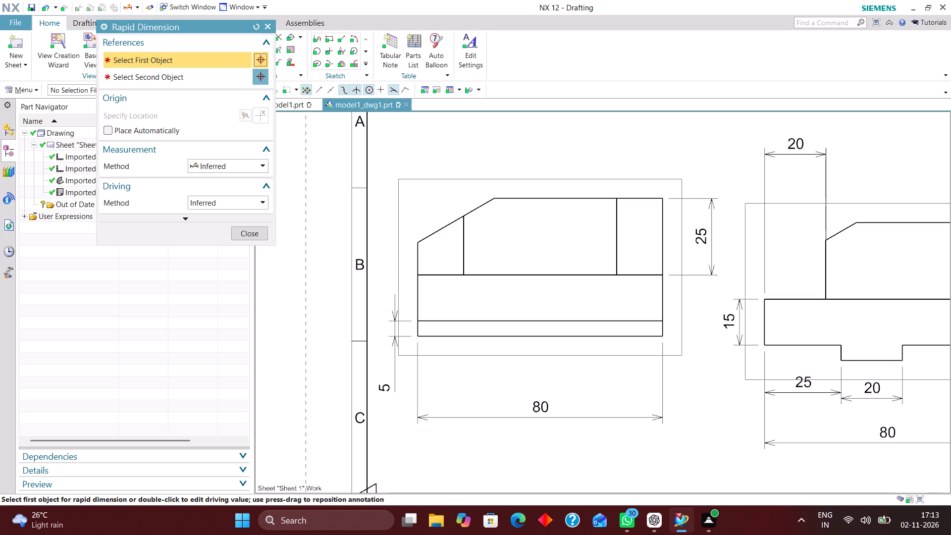
# Dimension the width of the narrow strip at the side-profile view's full-height end, placing it above the view.
pyautogui.scroll(-5, 596, 247)
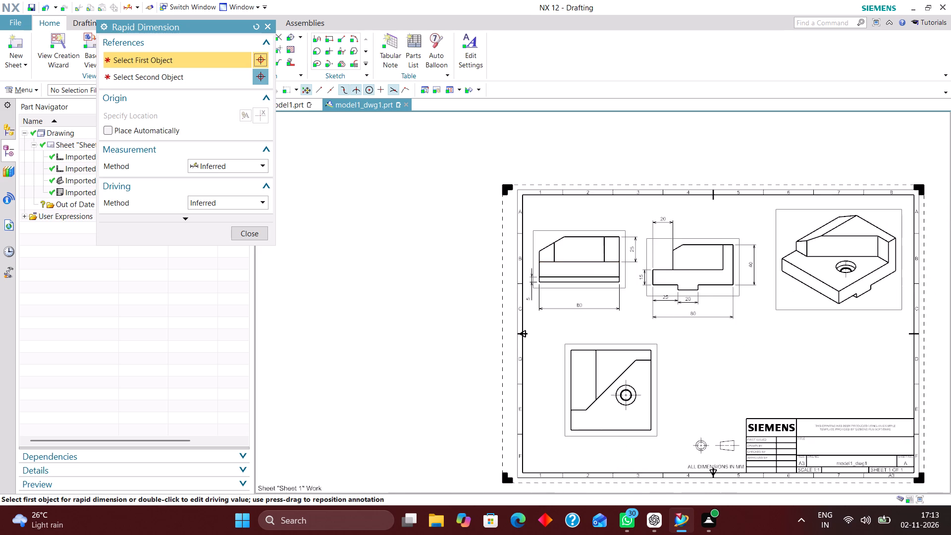
pyautogui.scroll(4, 717, 265)
pyautogui.scroll(-3, 660, 290)
pyautogui.scroll(5, 704, 243)
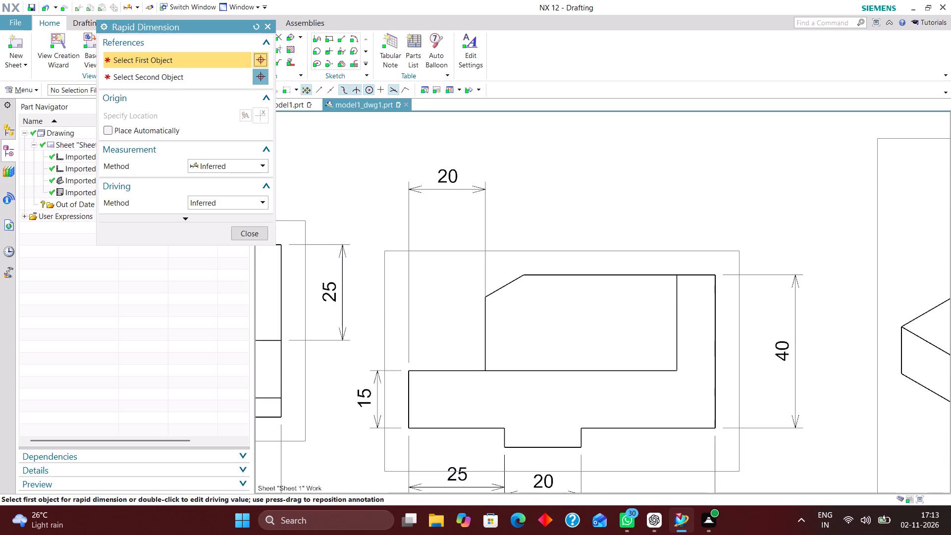
pyautogui.click(676, 275)
pyautogui.click(715, 274)
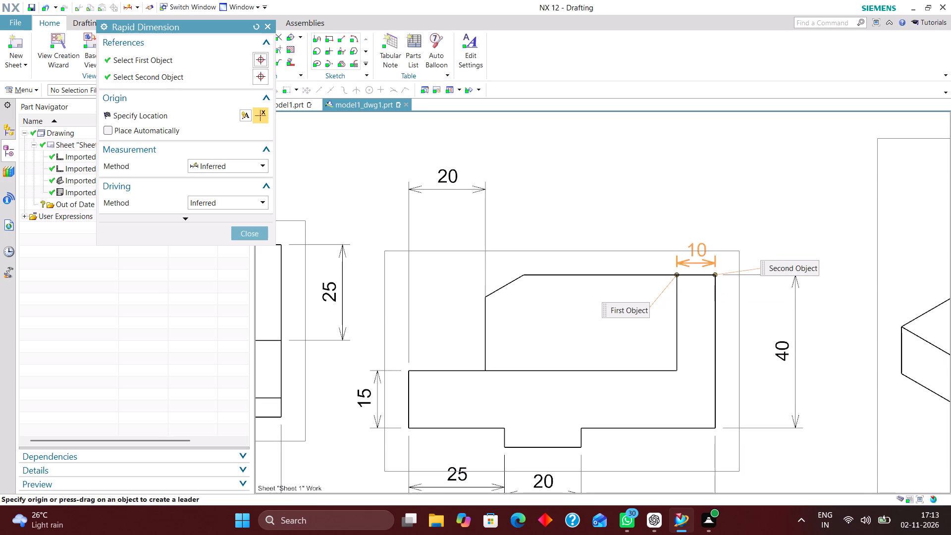
pyautogui.click(693, 155)
# Dimension the vertical distance from the top view's lower left corner to the raised block's short horizontal edge, placing it left of the view.
pyautogui.scroll(-3, 716, 249)
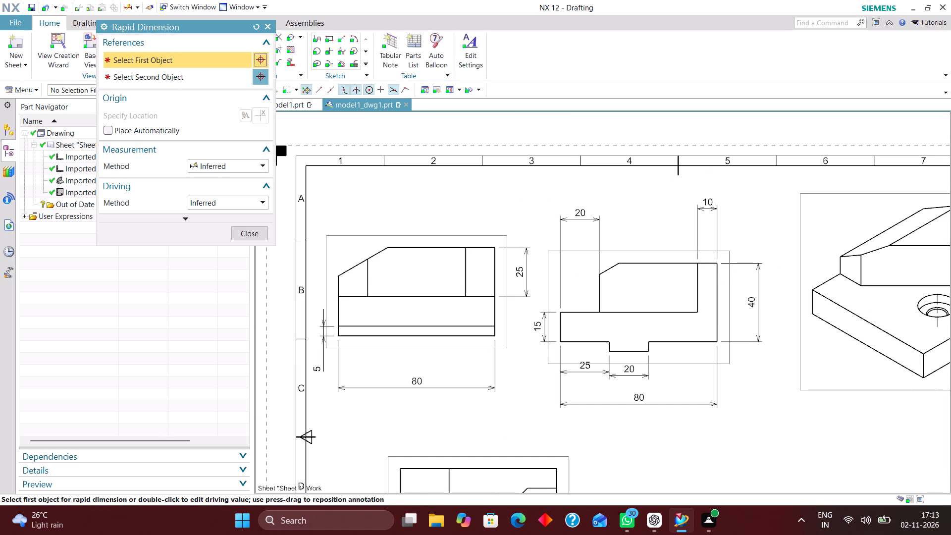
pyautogui.scroll(-3, 672, 272)
pyautogui.scroll(3, 631, 299)
pyautogui.scroll(-3, 648, 252)
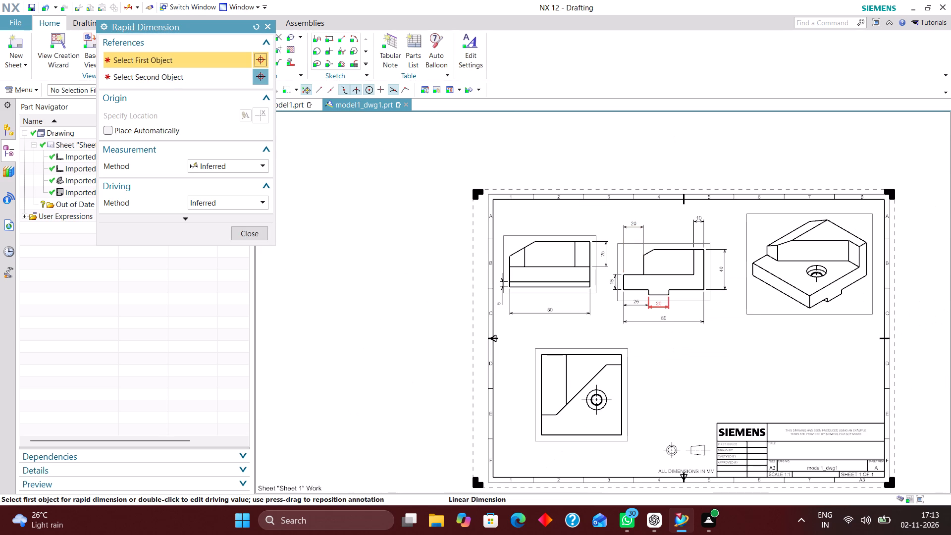
pyautogui.scroll(-2, 629, 320)
pyautogui.scroll(5, 558, 404)
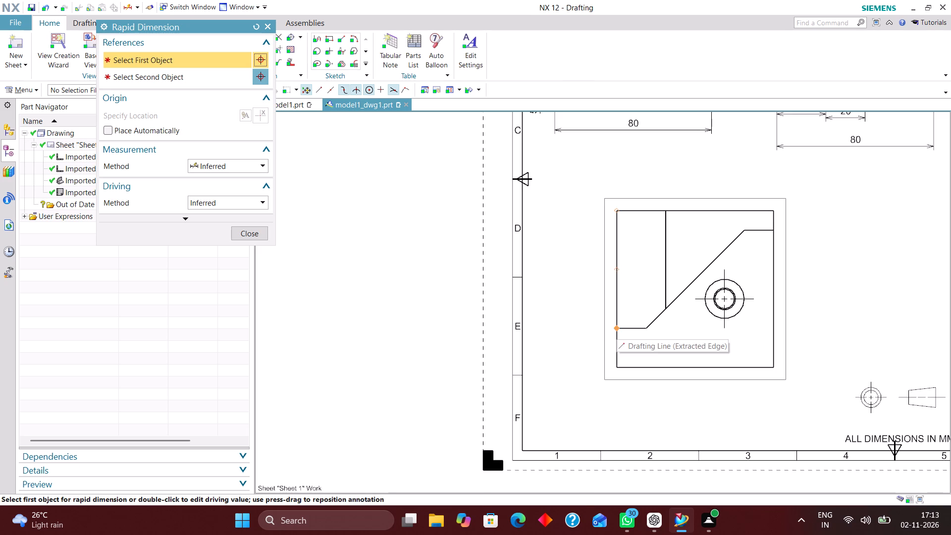
pyautogui.click(615, 326)
pyautogui.click(617, 367)
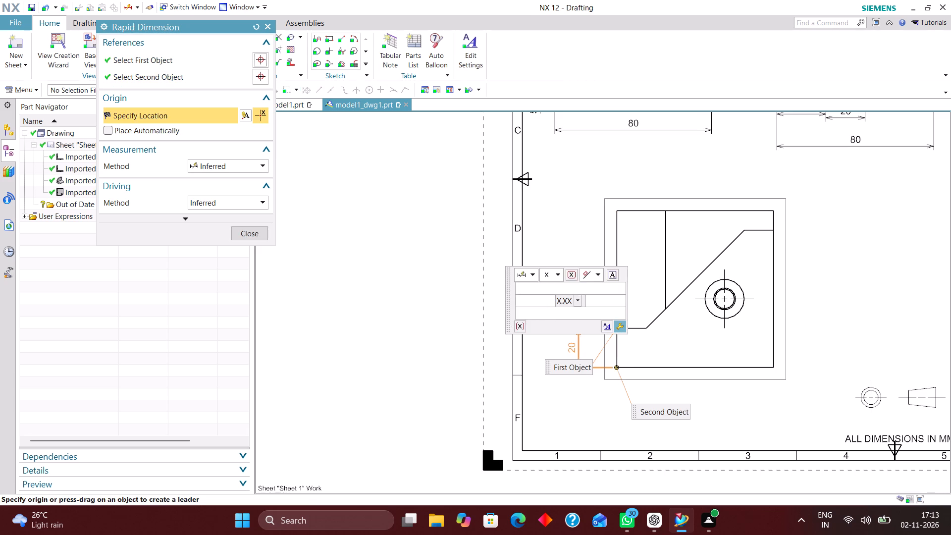
pyautogui.click(567, 350)
# Dimension the horizontal distance from the top view's left edge to the inner vertical line, placing it above the view.
pyautogui.scroll(-2, 596, 422)
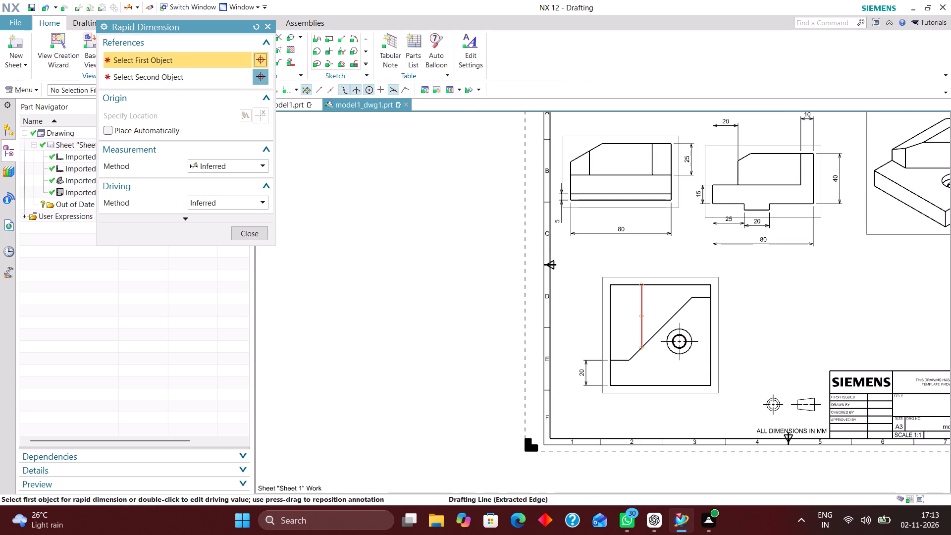
pyautogui.scroll(3, 637, 341)
pyautogui.scroll(-2, 581, 363)
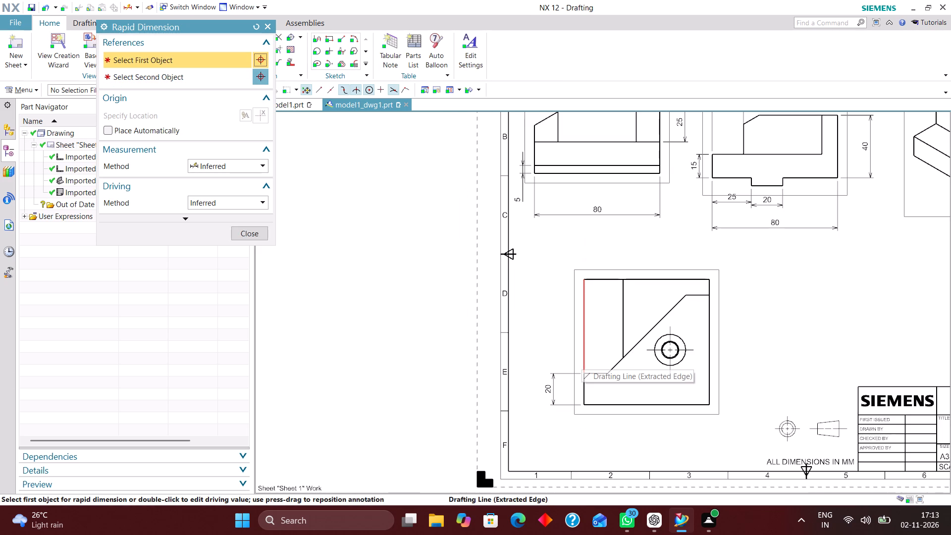
pyautogui.scroll(-1, 557, 375)
pyautogui.scroll(4, 693, 305)
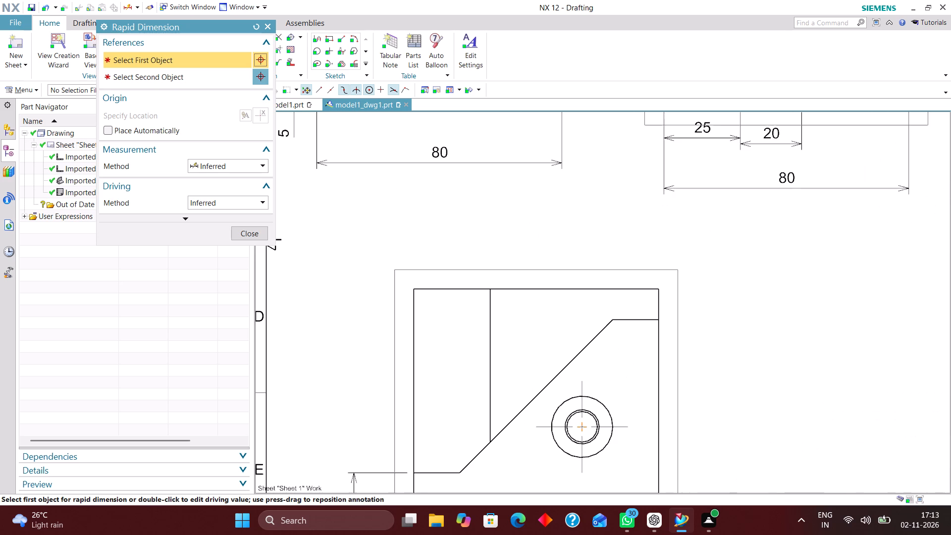
pyautogui.click(414, 286)
pyautogui.moveTo(490, 287); pyautogui.dragTo(484, 283)
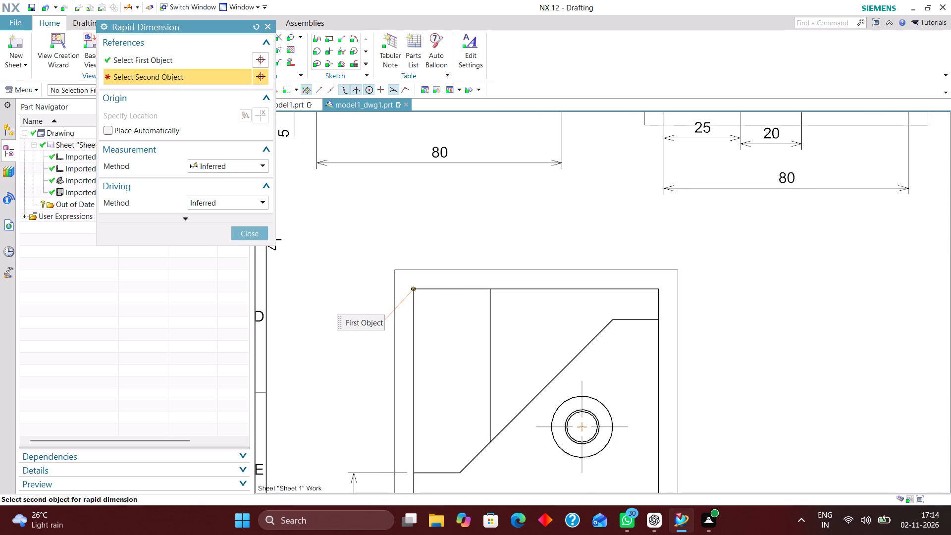
pyautogui.click(490, 289)
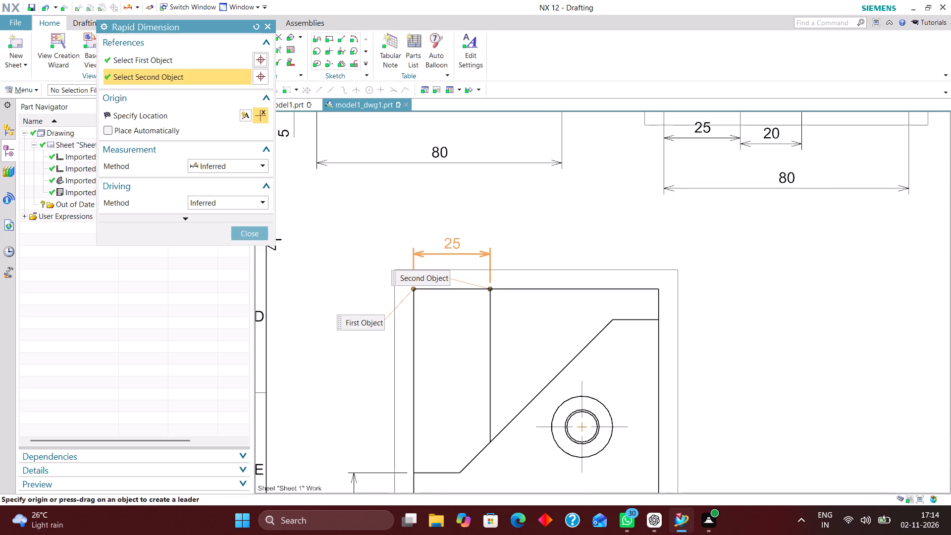
pyautogui.click(453, 228)
# Dimension the vertical distance from the top view's upper right corner to the raised block's short horizontal edge, placing it right of the view.
pyautogui.scroll(-2, 584, 238)
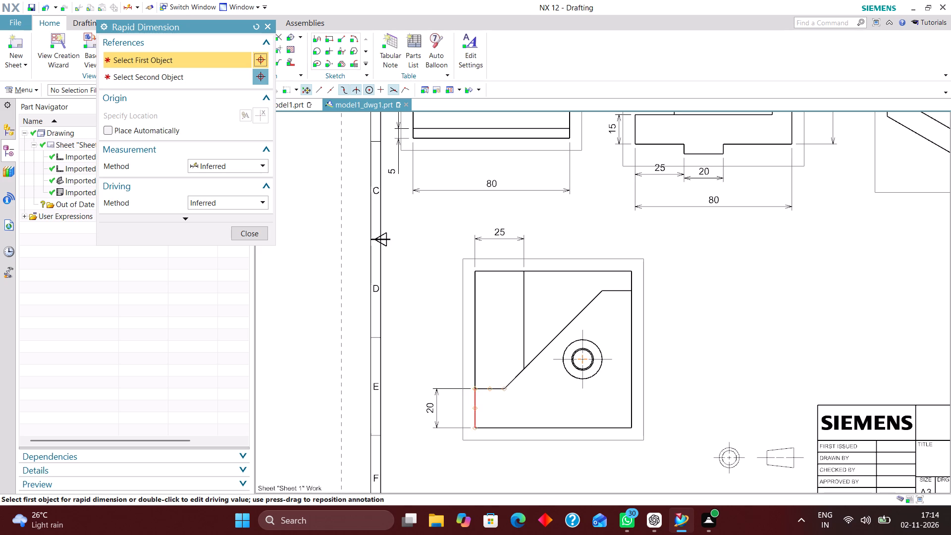
pyautogui.scroll(2, 477, 398)
pyautogui.scroll(-3, 480, 400)
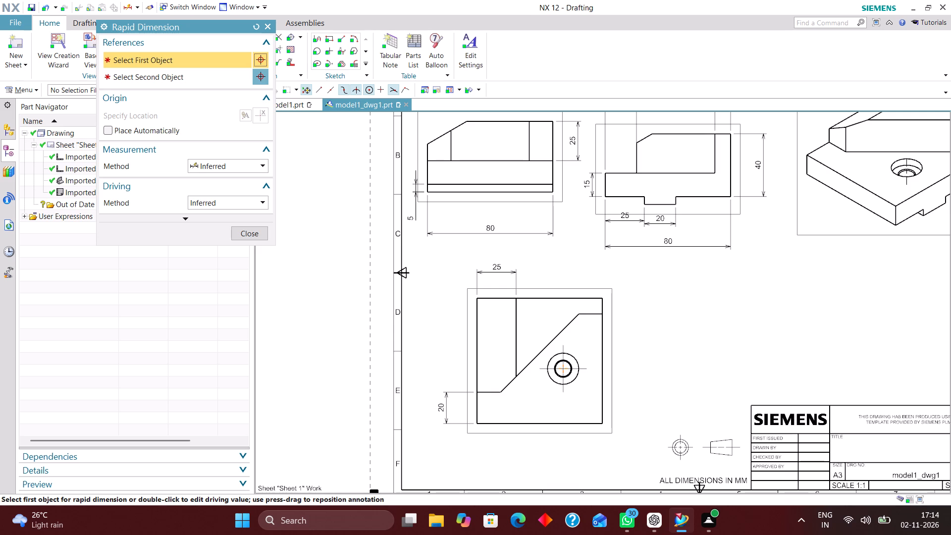
pyautogui.scroll(4, 608, 307)
pyautogui.click(593, 284)
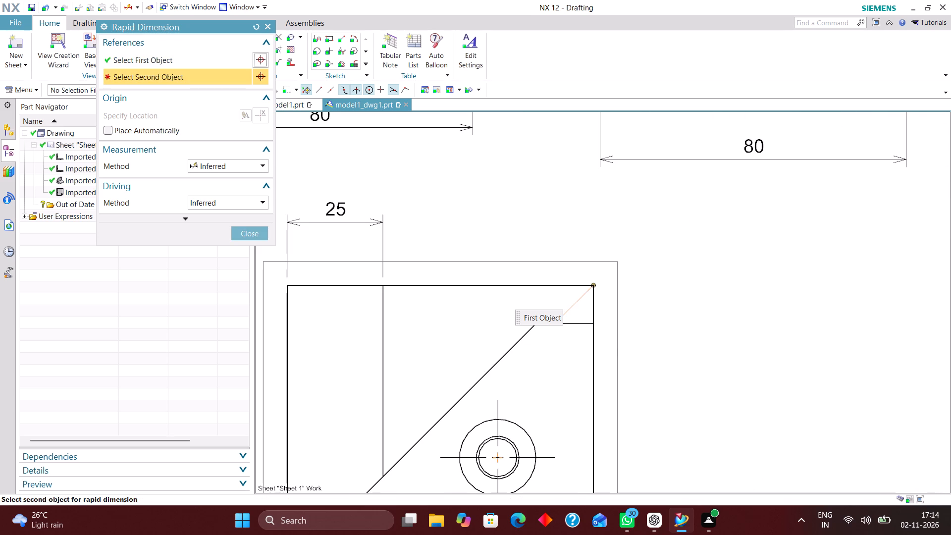
pyautogui.click(594, 323)
pyautogui.click(686, 313)
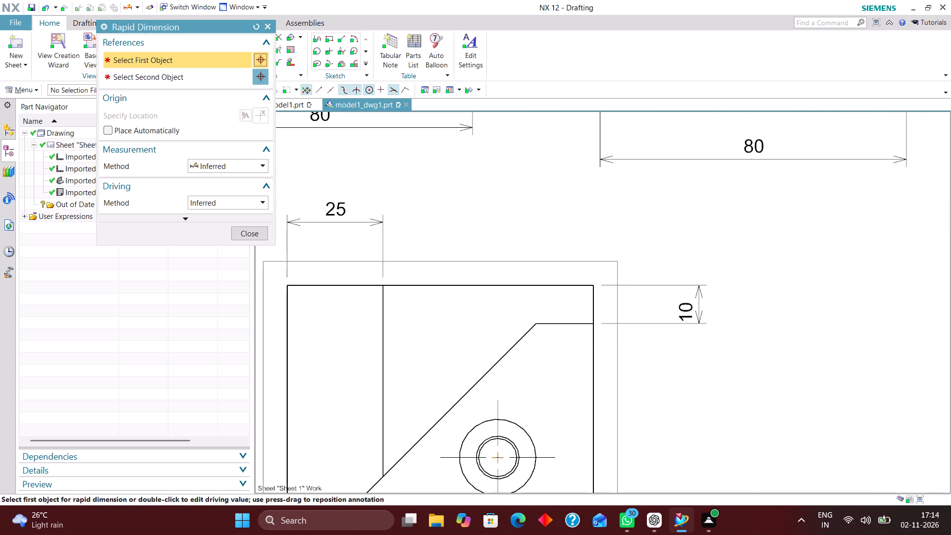
# Add an angular dimension between the top view's long diagonal edge and the short horizontal edge at its upper end, placing it inside the view.
pyautogui.scroll(-3, 680, 300)
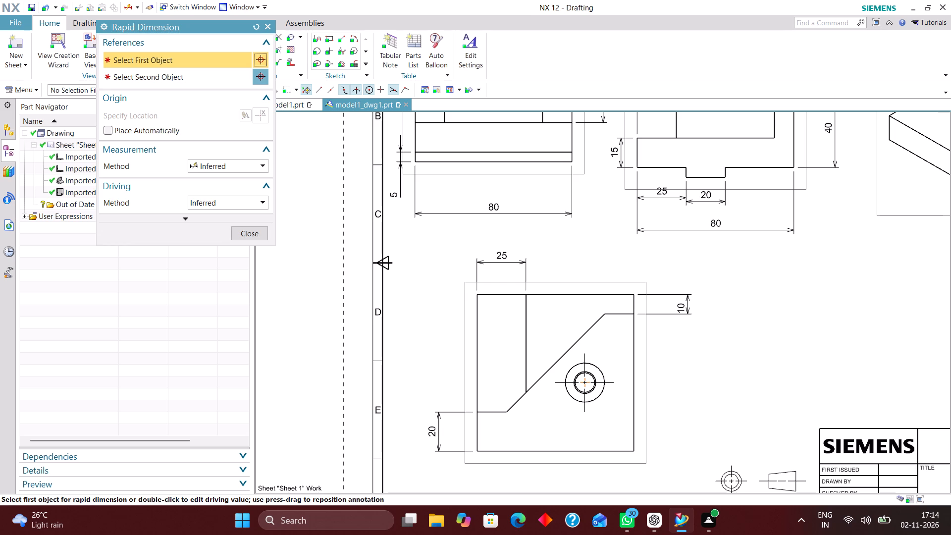
pyautogui.click(249, 167)
pyautogui.click(242, 241)
pyautogui.scroll(1, 496, 410)
pyautogui.scroll(-2, 510, 382)
pyautogui.scroll(5, 526, 405)
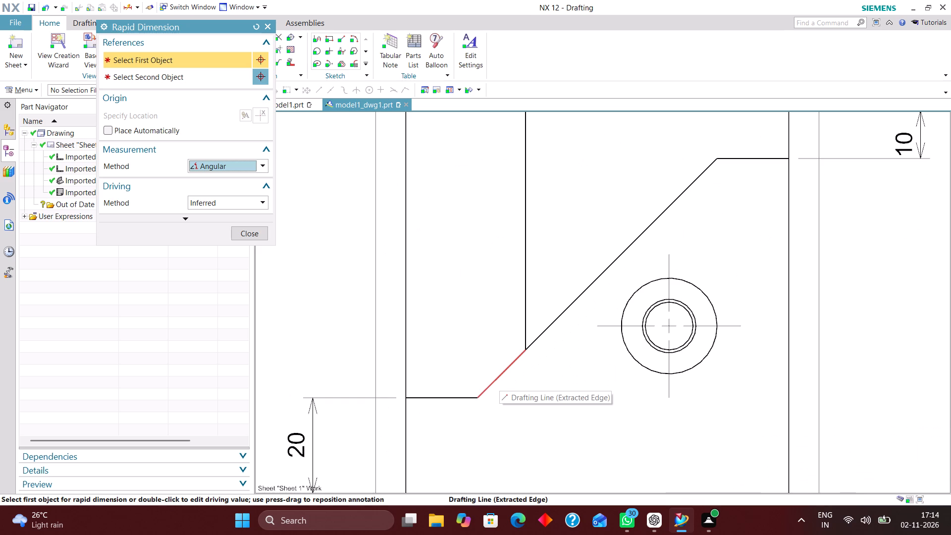
pyautogui.scroll(-3, 540, 398)
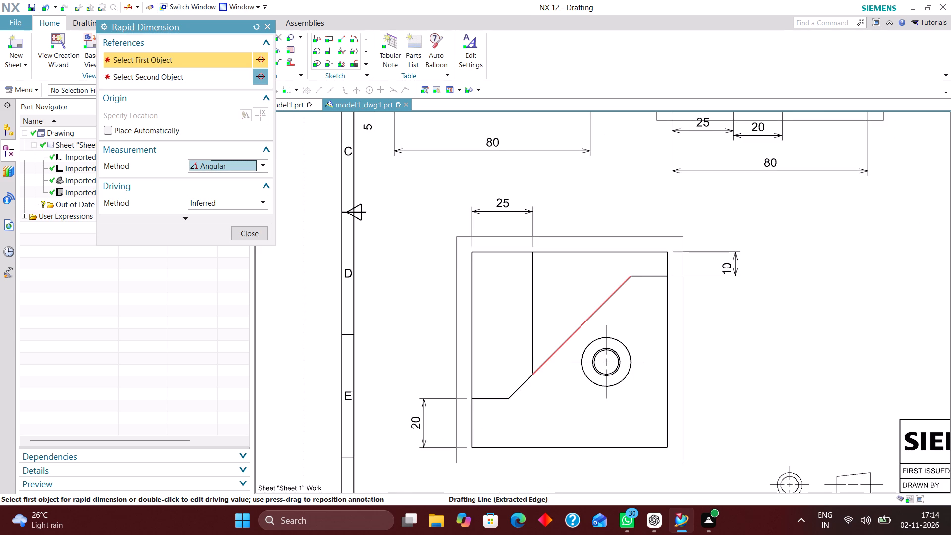
pyautogui.click(605, 297)
pyautogui.click(650, 276)
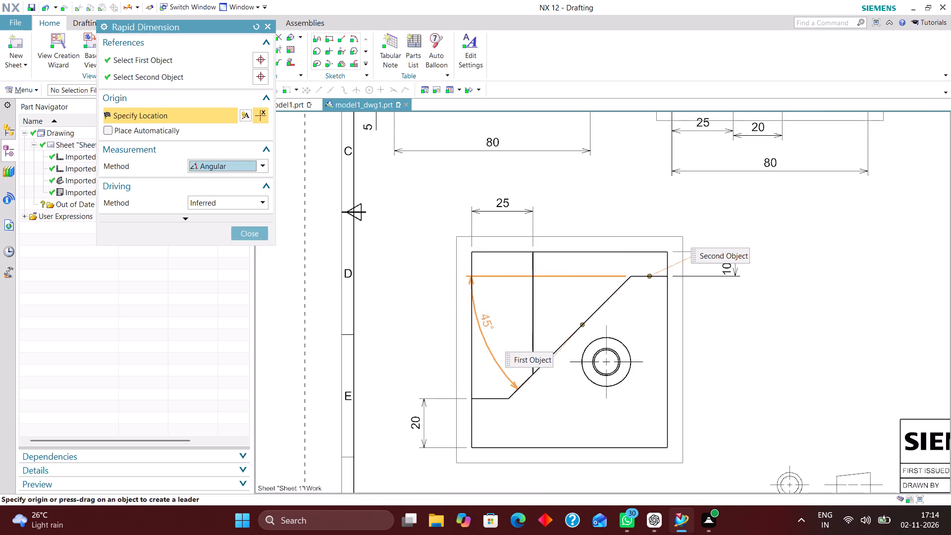
pyautogui.click(516, 322)
# Add an angular dimension between the front view's sloped edge and its top horizontal edge, placing it beside the slope.
pyautogui.scroll(-4, 517, 382)
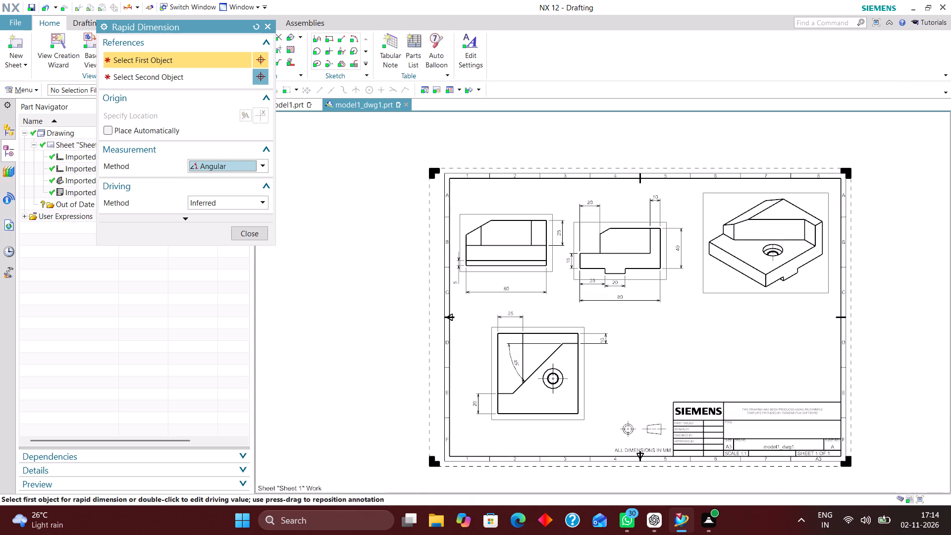
pyautogui.scroll(-1, 571, 370)
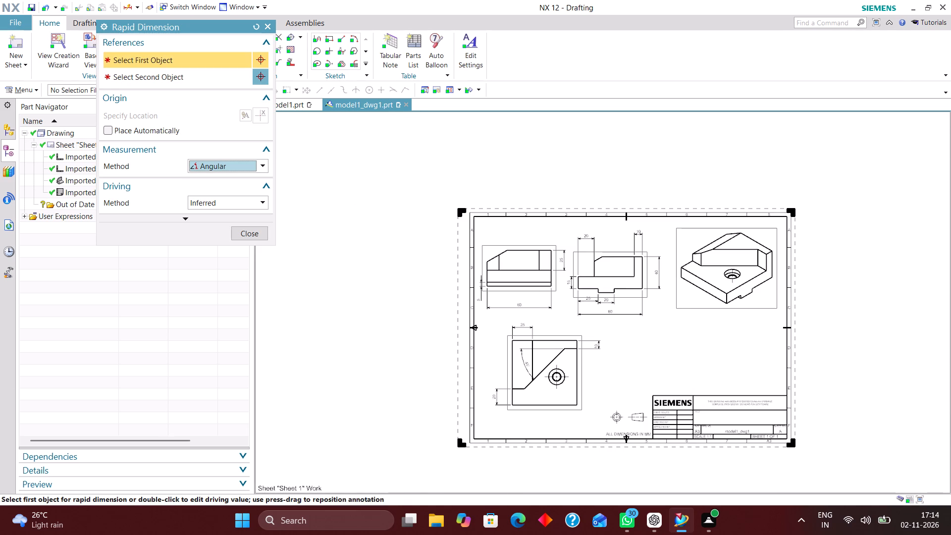
pyautogui.scroll(5, 494, 253)
pyautogui.scroll(-4, 517, 272)
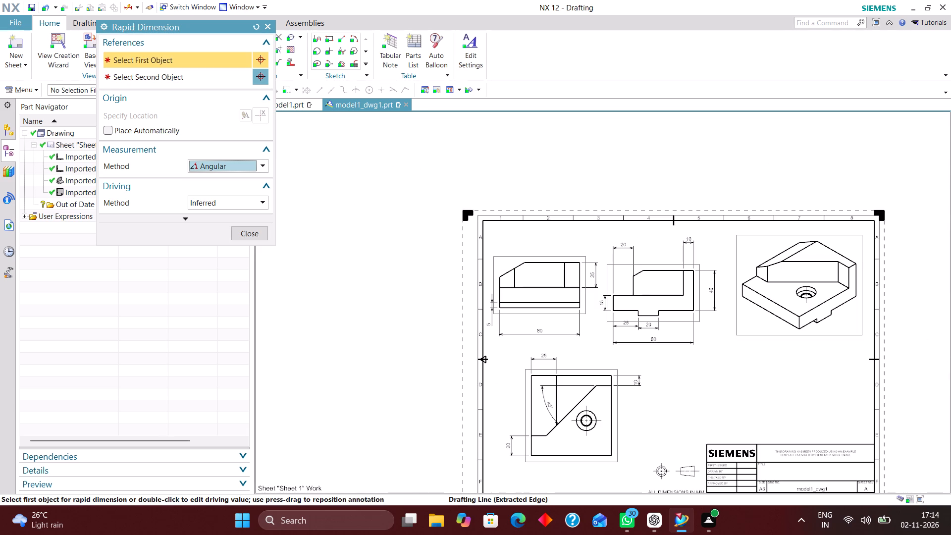
pyautogui.scroll(3, 503, 268)
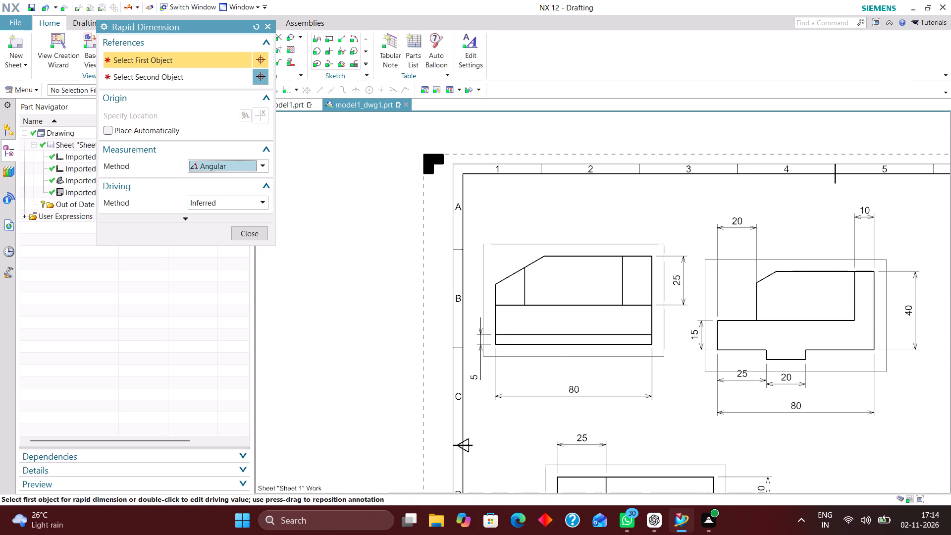
pyautogui.click(532, 262)
pyautogui.click(560, 257)
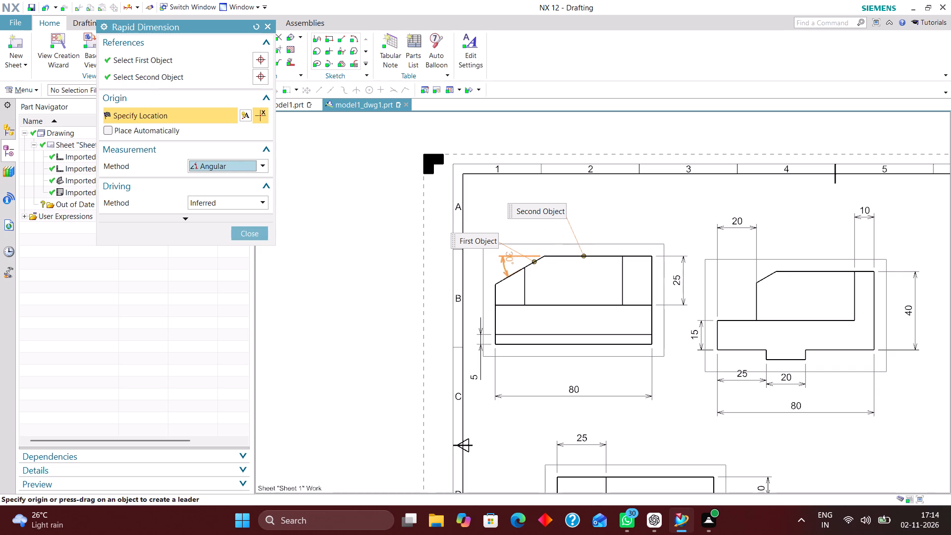
pyautogui.click(500, 268)
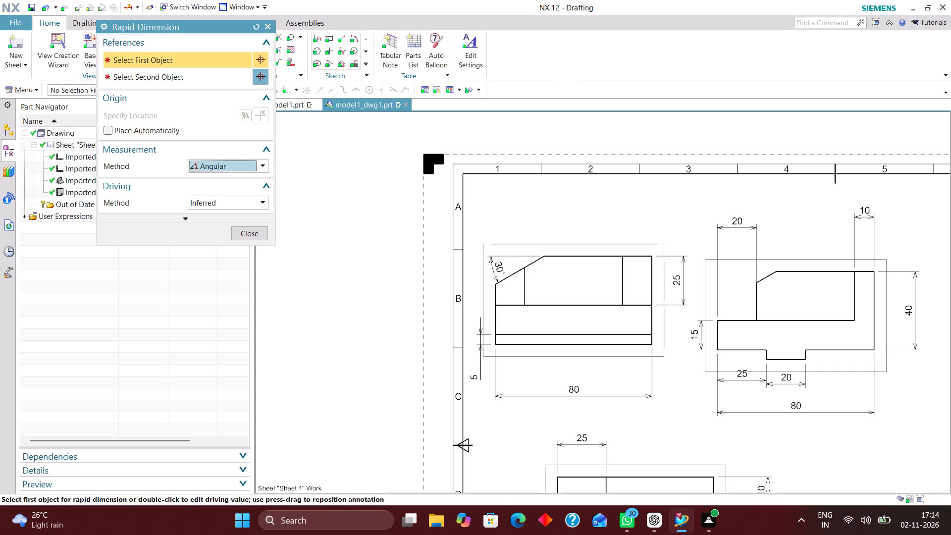
# Add a diametral dimension to the outer counterbore circle in the top view, placing it outside the view, up and right of the hole.
pyautogui.scroll(-3, 542, 256)
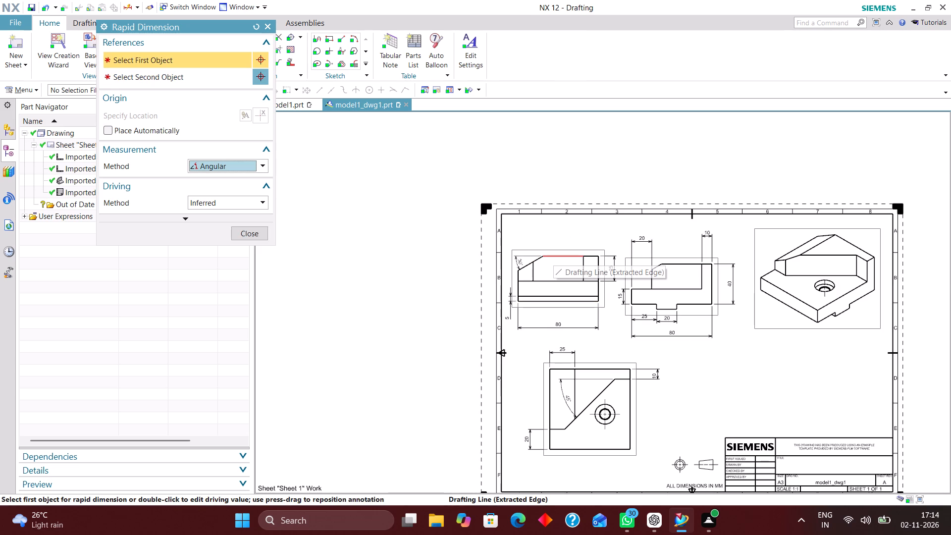
pyautogui.scroll(-1, 595, 331)
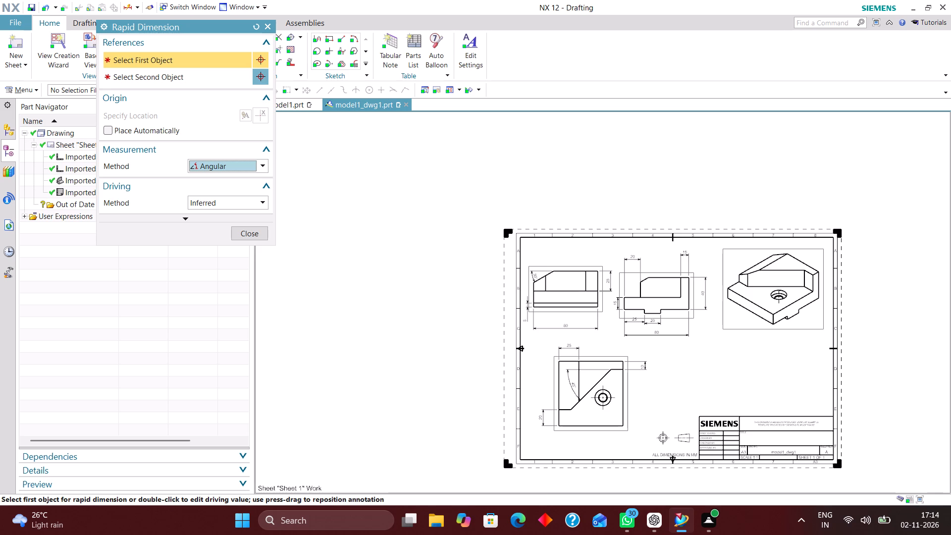
pyautogui.scroll(3, 626, 410)
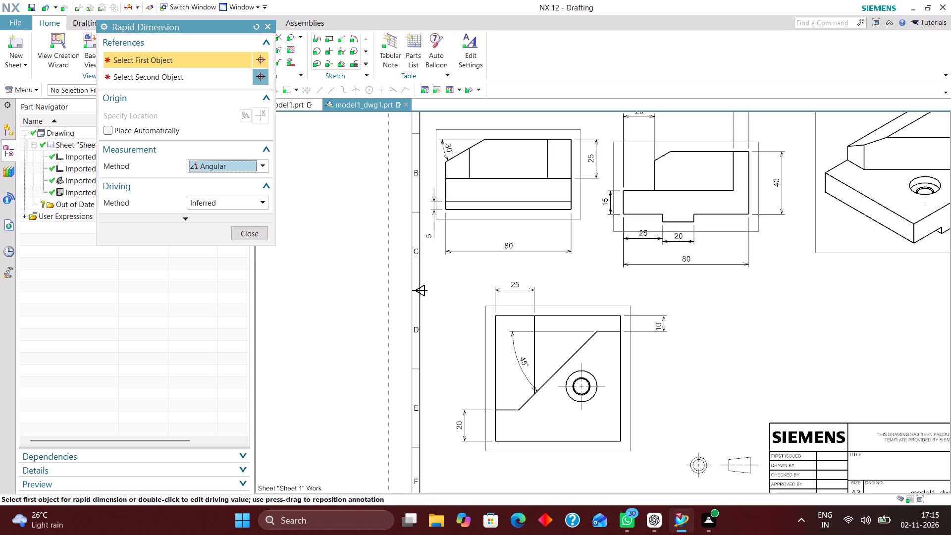
pyautogui.click(263, 164)
pyautogui.click(253, 178)
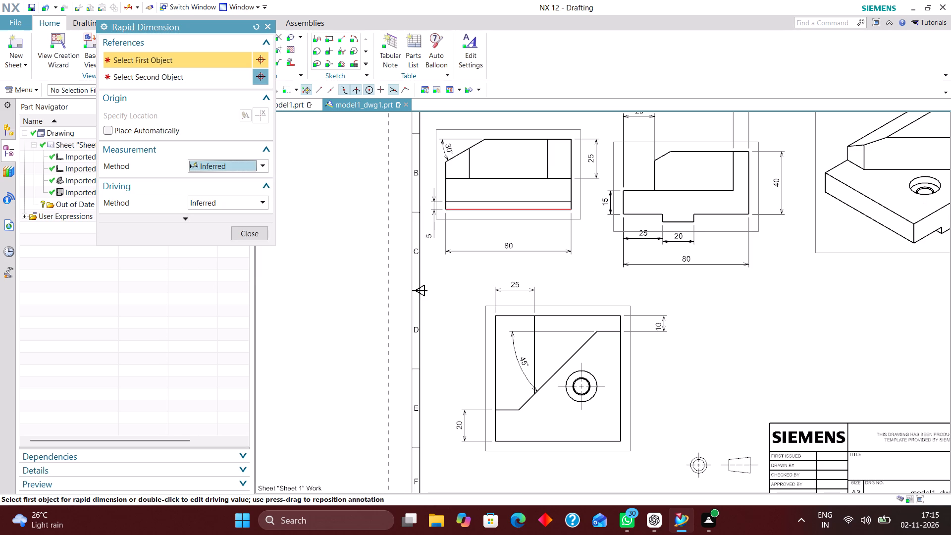
pyautogui.scroll(-3, 484, 217)
pyautogui.scroll(4, 502, 337)
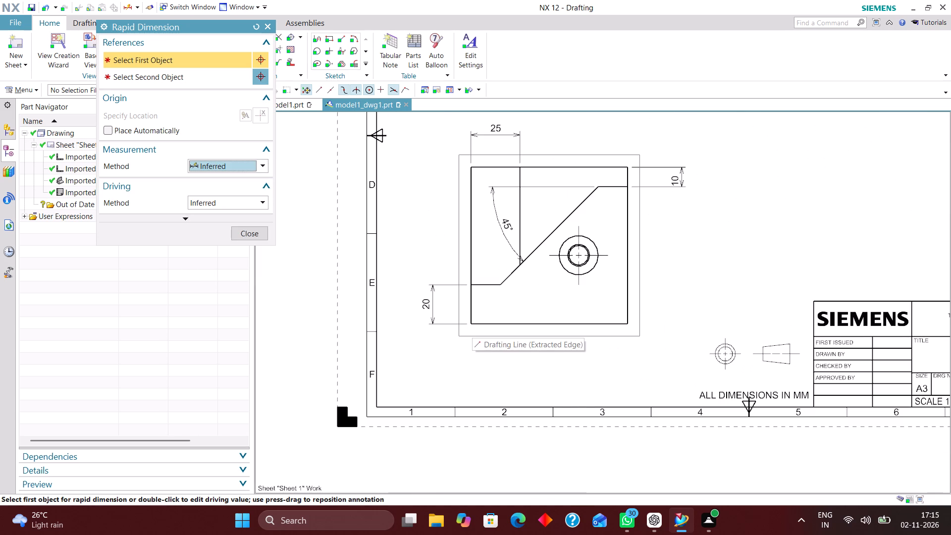
pyautogui.click(264, 166)
pyautogui.click(238, 267)
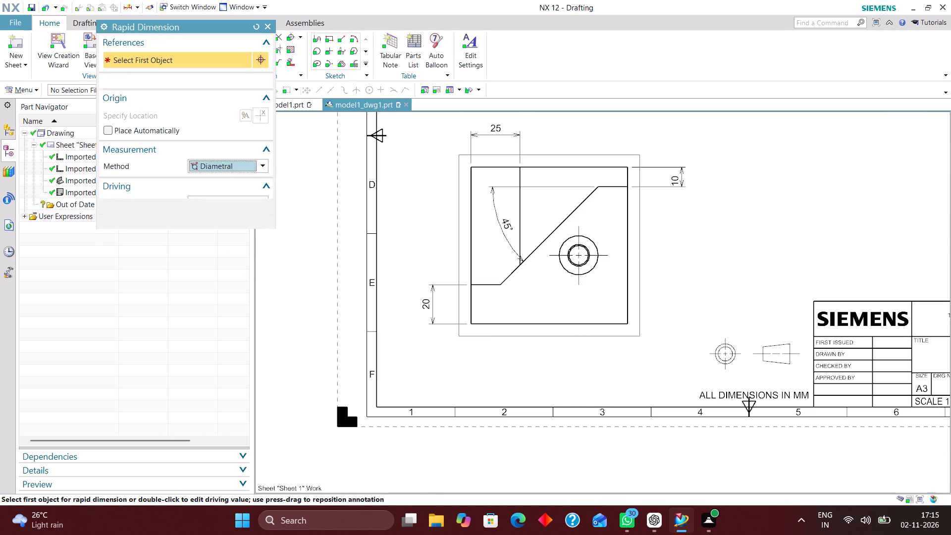
pyautogui.scroll(4, 603, 234)
pyautogui.click(588, 268)
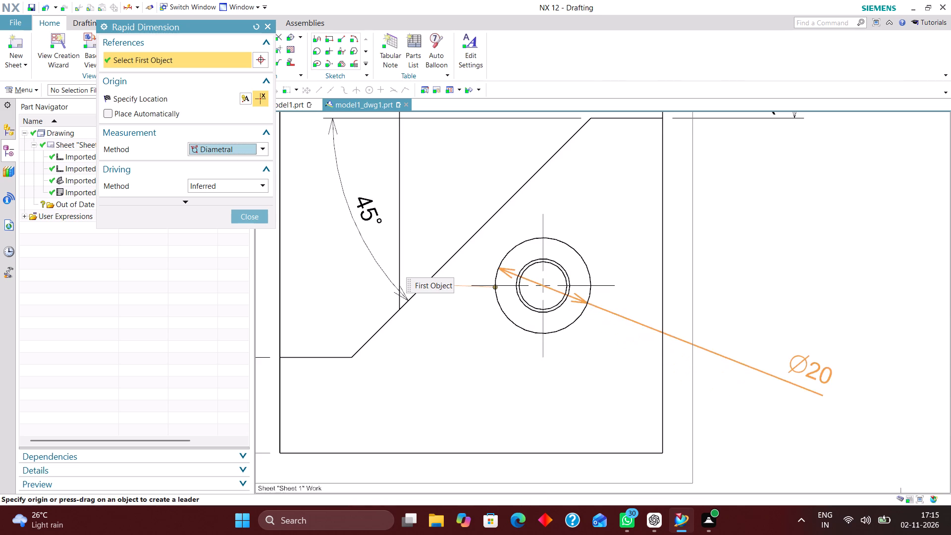
pyautogui.click(763, 159)
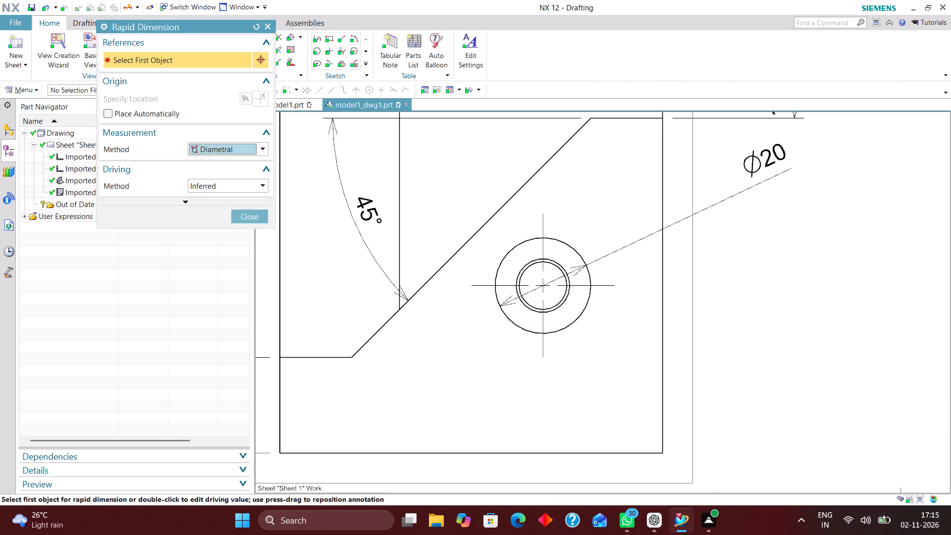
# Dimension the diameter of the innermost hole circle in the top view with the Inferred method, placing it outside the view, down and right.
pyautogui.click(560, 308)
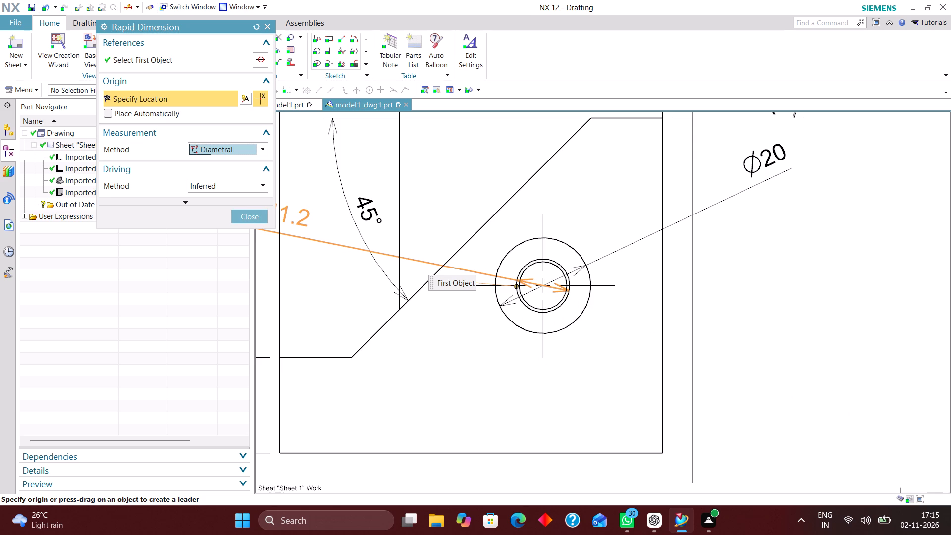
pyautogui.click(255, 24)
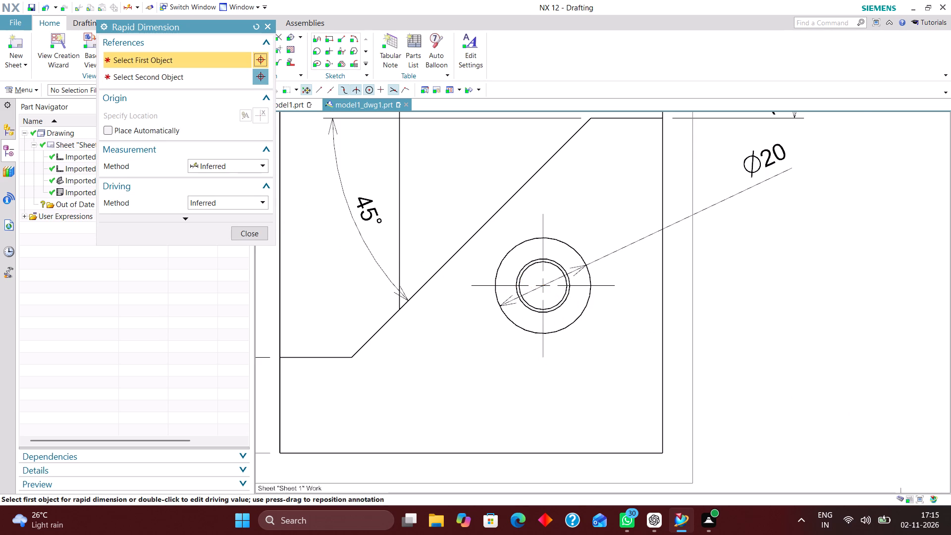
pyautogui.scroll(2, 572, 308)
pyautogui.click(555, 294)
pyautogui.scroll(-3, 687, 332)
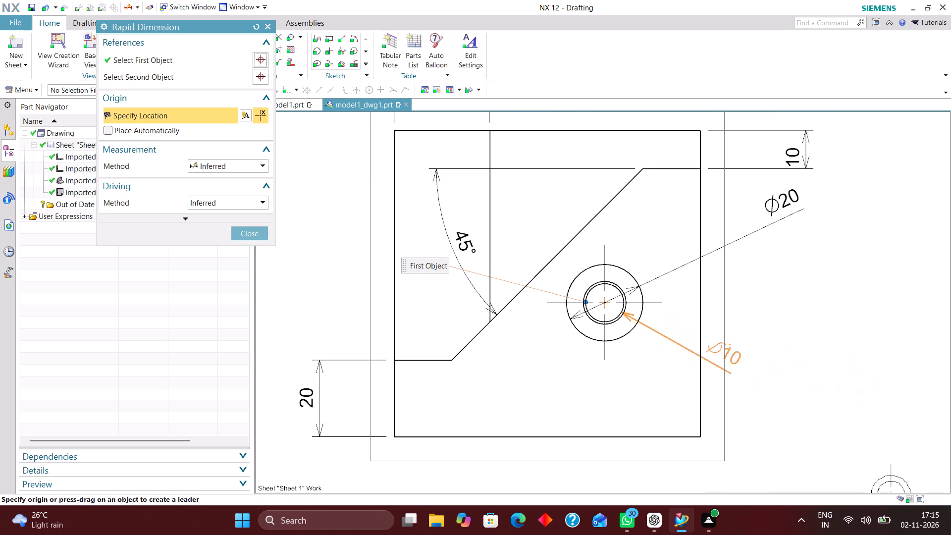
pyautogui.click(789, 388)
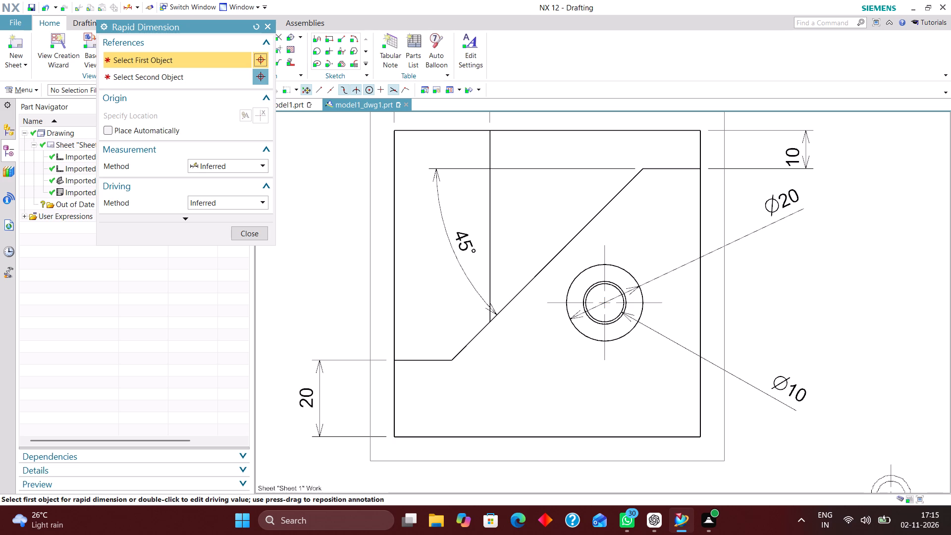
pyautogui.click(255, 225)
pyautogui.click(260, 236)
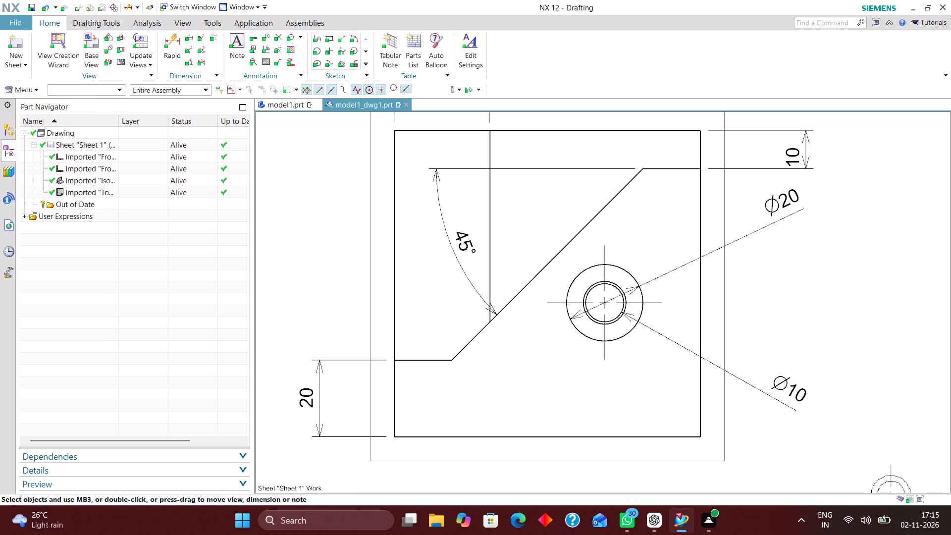
# Open the inner hole's diameter dimension for editing and check its arrowhead options.
pyautogui.scroll(-3, 439, 333)
pyautogui.scroll(3, 629, 289)
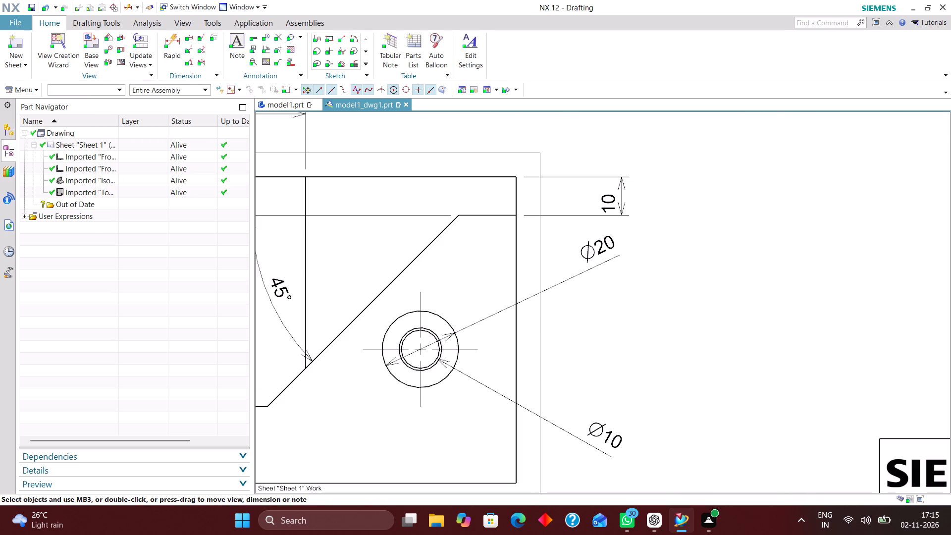
pyautogui.doubleClick(595, 432)
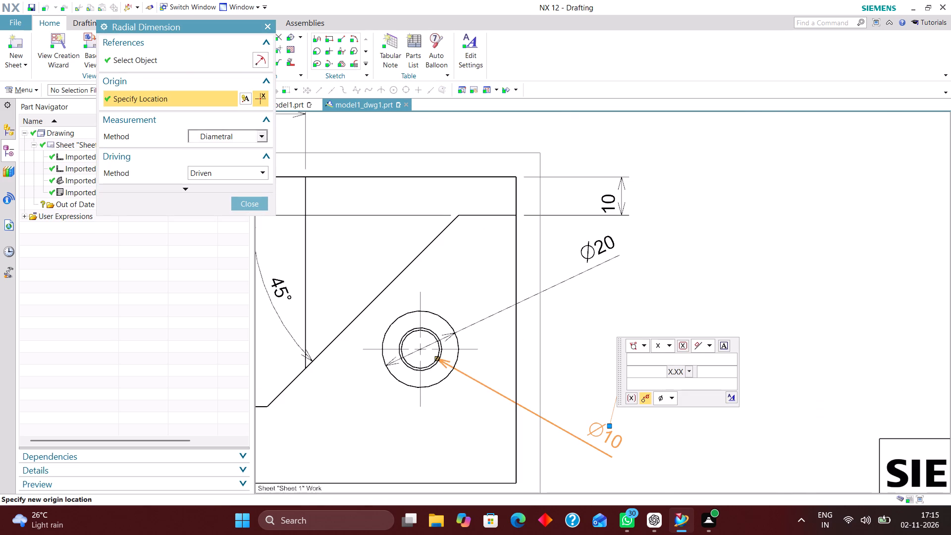
pyautogui.click(253, 200)
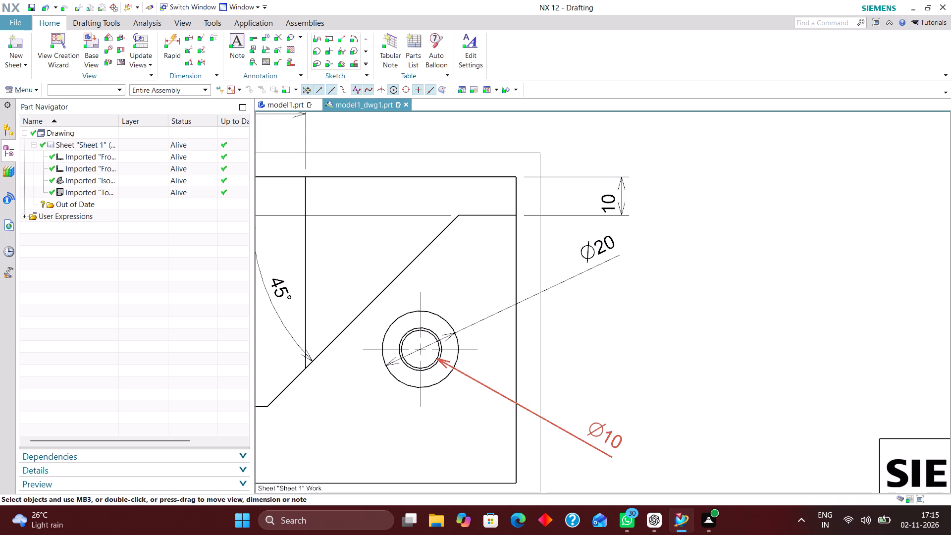
pyautogui.click(476, 380)
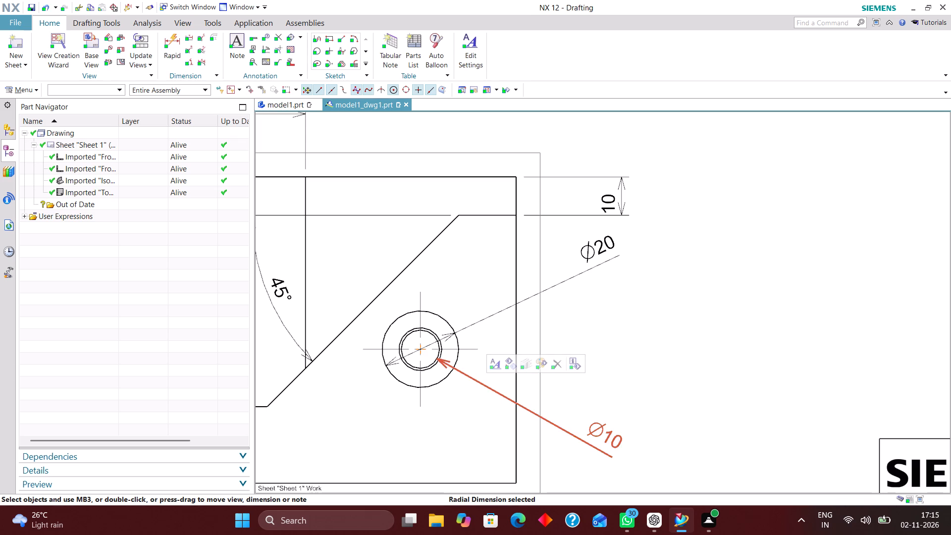
pyautogui.click(689, 389)
pyautogui.doubleClick(615, 434)
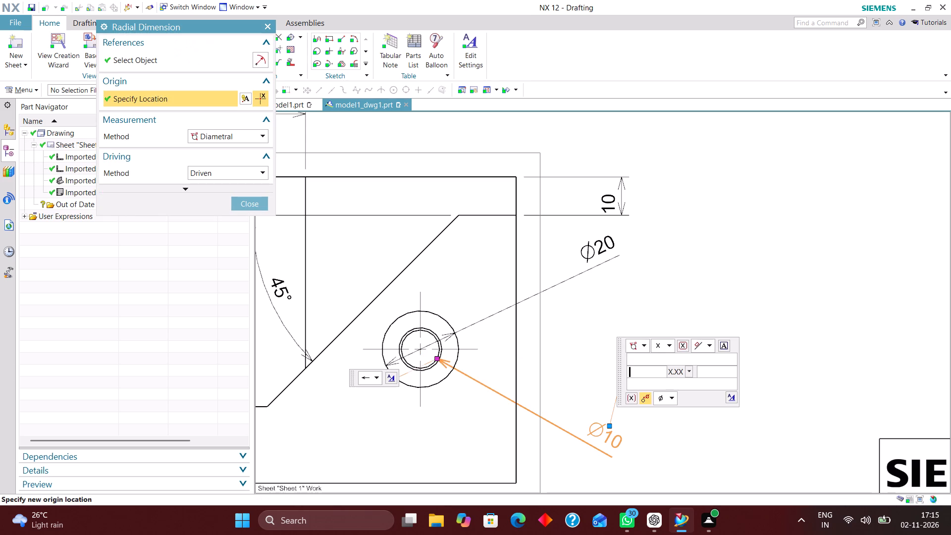
pyautogui.click(437, 359)
pyautogui.click(377, 378)
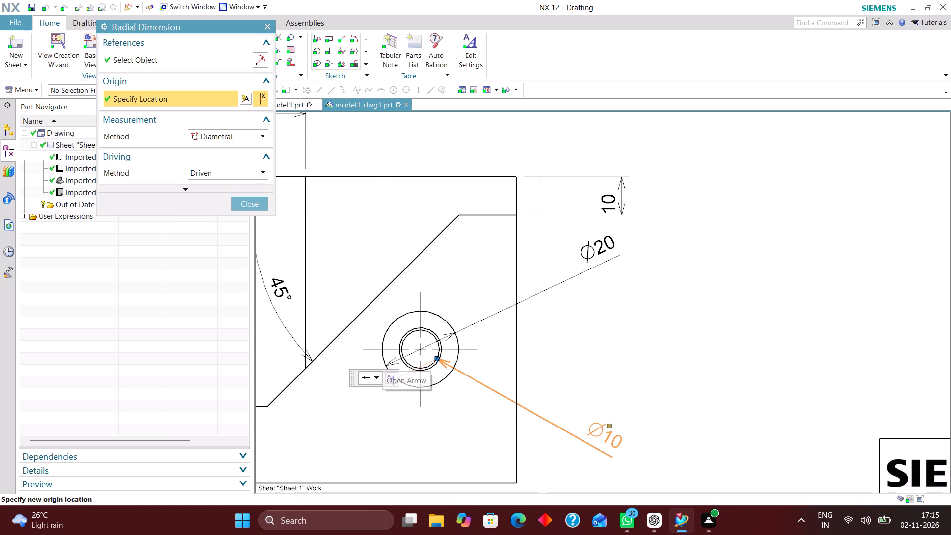
pyautogui.click(373, 378)
pyautogui.click(250, 201)
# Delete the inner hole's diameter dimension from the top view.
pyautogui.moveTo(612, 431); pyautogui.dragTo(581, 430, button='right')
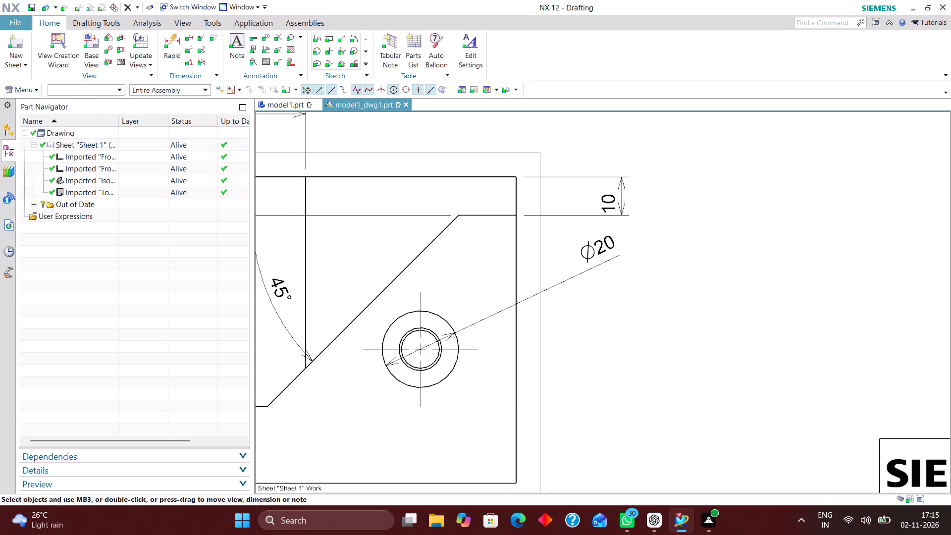
# Add a diametral dimension to the innermost hole circle in the top view, placing it inside the view, down and left of the hole.
pyautogui.click(174, 38)
pyautogui.click(225, 168)
pyautogui.click(217, 265)
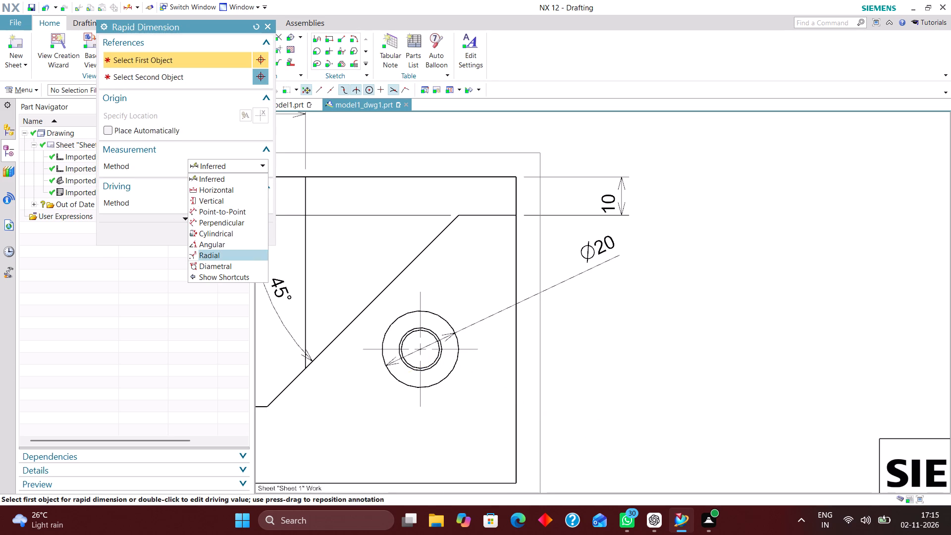
pyautogui.scroll(4, 429, 353)
pyautogui.click(439, 376)
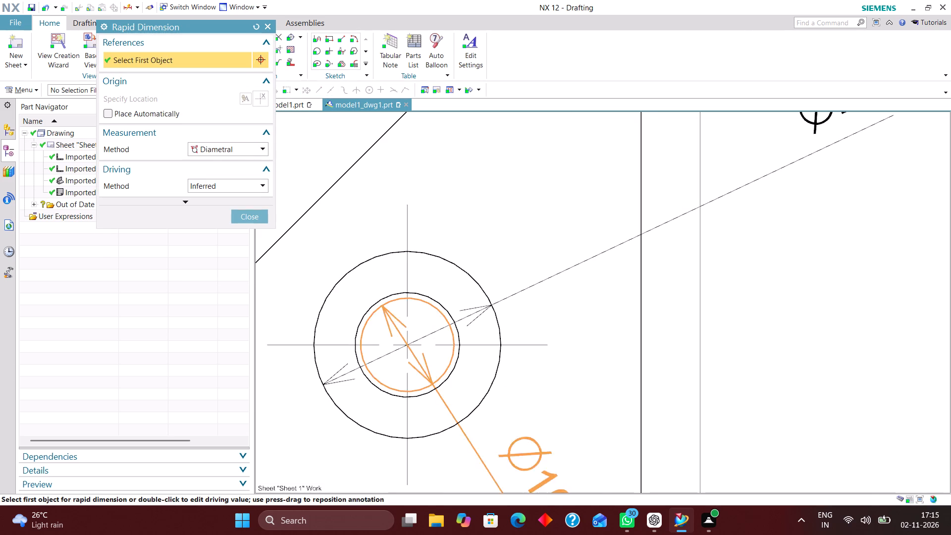
pyautogui.scroll(-4, 599, 339)
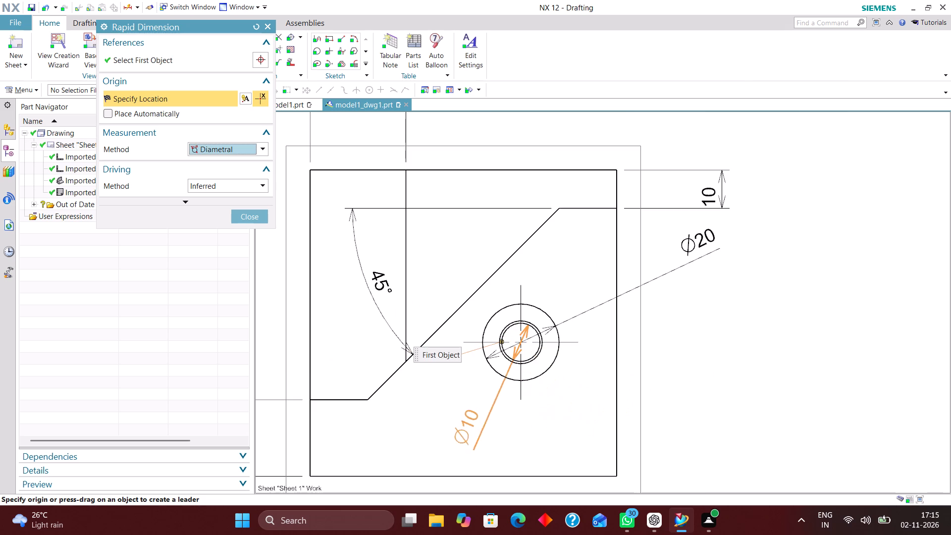
pyautogui.click(429, 432)
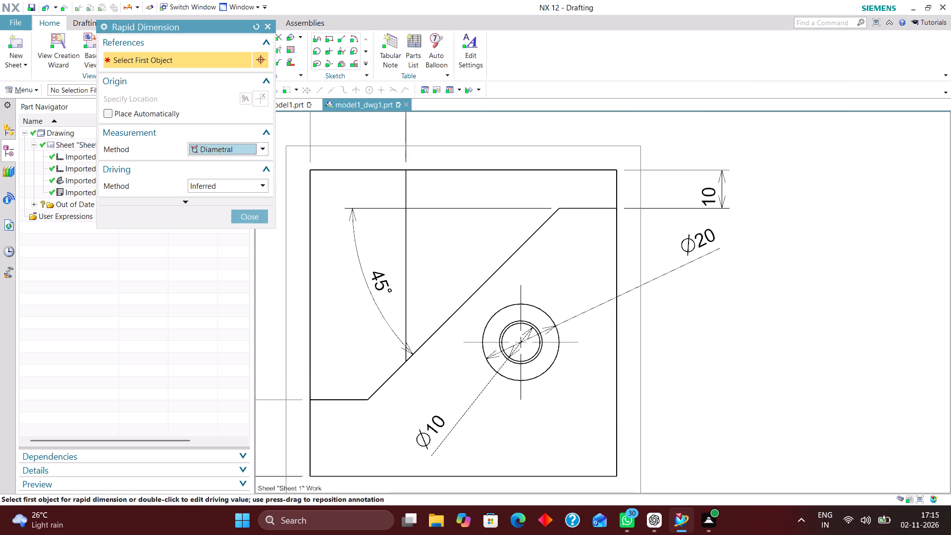
# Move the Ø20 hole dimension in the top view to a position outside the view, below and right of the hole.
pyautogui.click(250, 221)
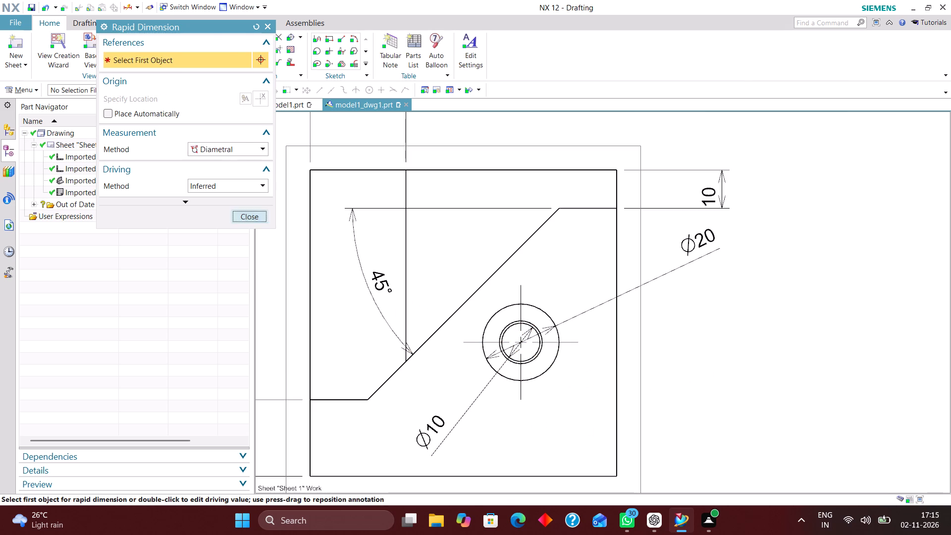
pyautogui.scroll(-3, 473, 386)
pyautogui.scroll(3, 630, 309)
pyautogui.moveTo(548, 308); pyautogui.dragTo(549, 321)
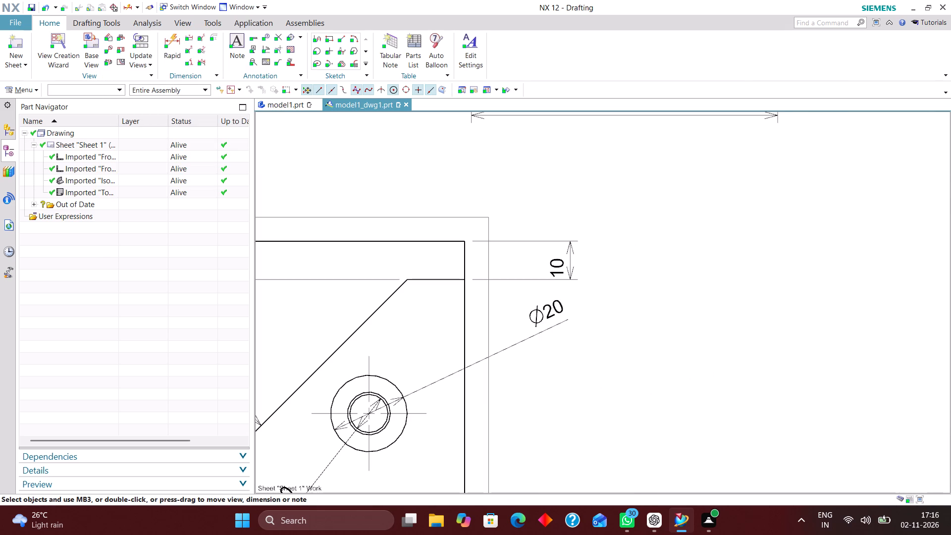
pyautogui.moveTo(549, 321); pyautogui.dragTo(536, 458)
pyautogui.scroll(-2, 531, 283)
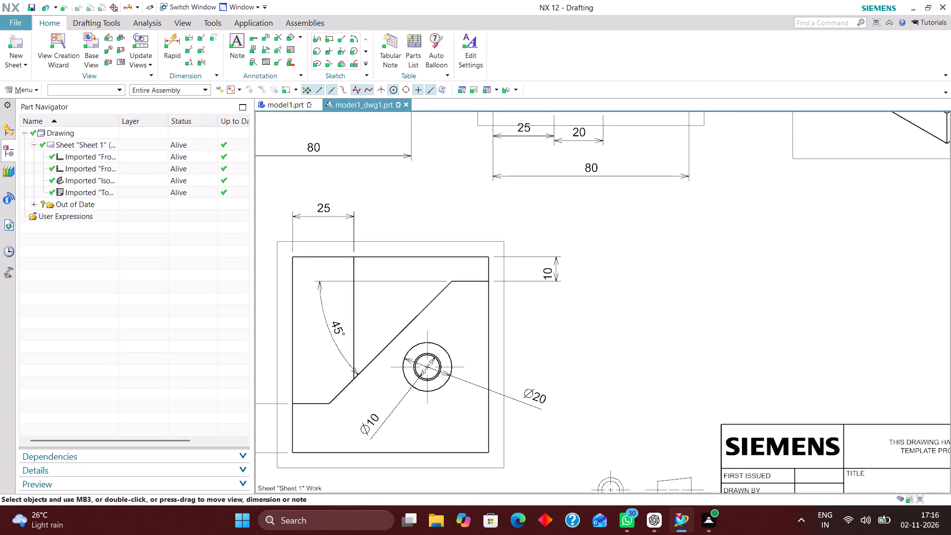
pyautogui.moveTo(533, 392); pyautogui.dragTo(527, 412)
# Set the Ø20 dimension's text orientation to Horizontal Text and its position to Text above Stub.
pyautogui.doubleClick(531, 413)
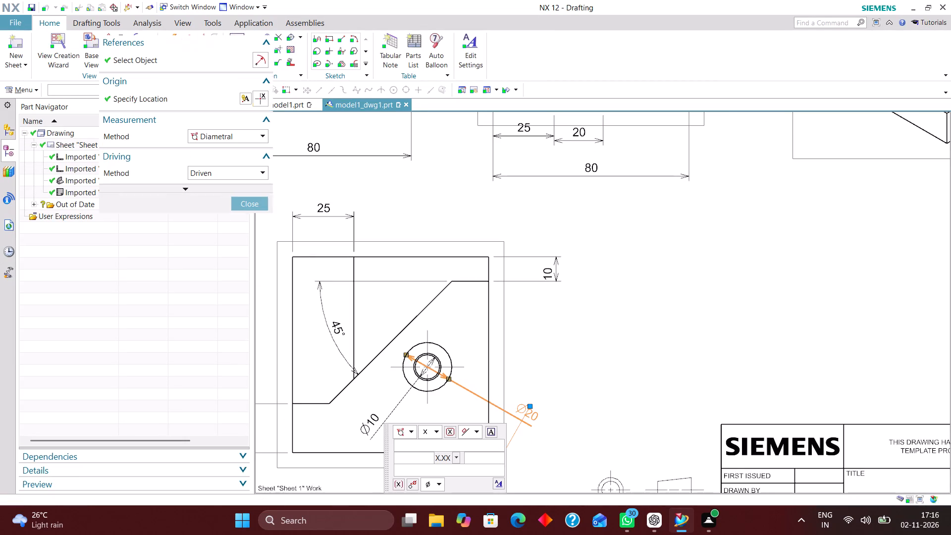
pyautogui.click(502, 485)
pyautogui.moveTo(366, 78); pyautogui.dragTo(365, 84)
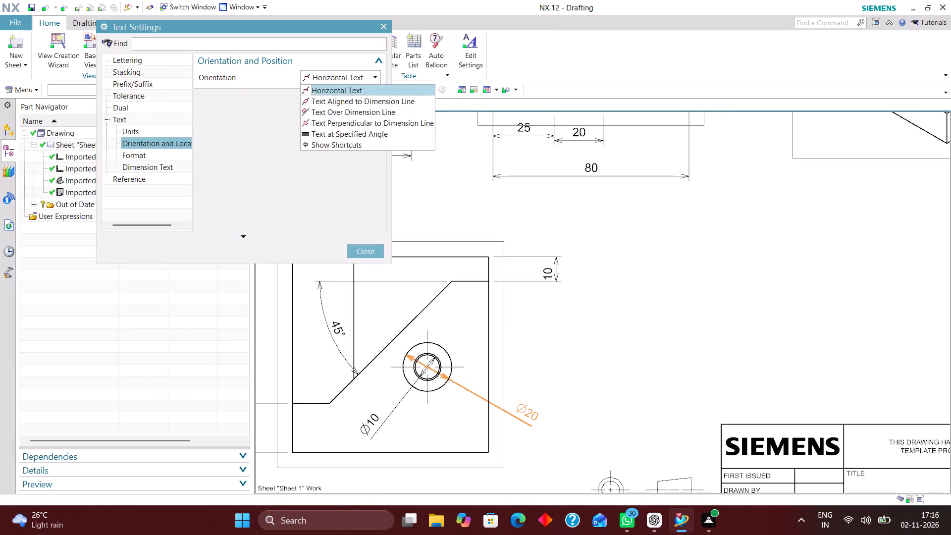
pyautogui.click(364, 96)
pyautogui.click(370, 97)
pyautogui.click(361, 113)
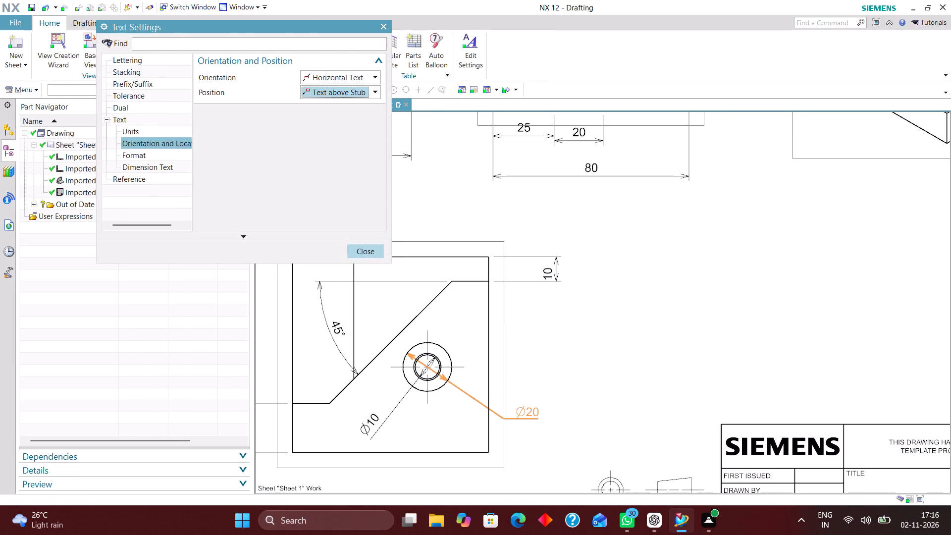
pyautogui.click(371, 251)
pyautogui.click(261, 209)
# Move the Ø10 hole dimension out of the top view, above and right of the hole.
pyautogui.scroll(-3, 650, 229)
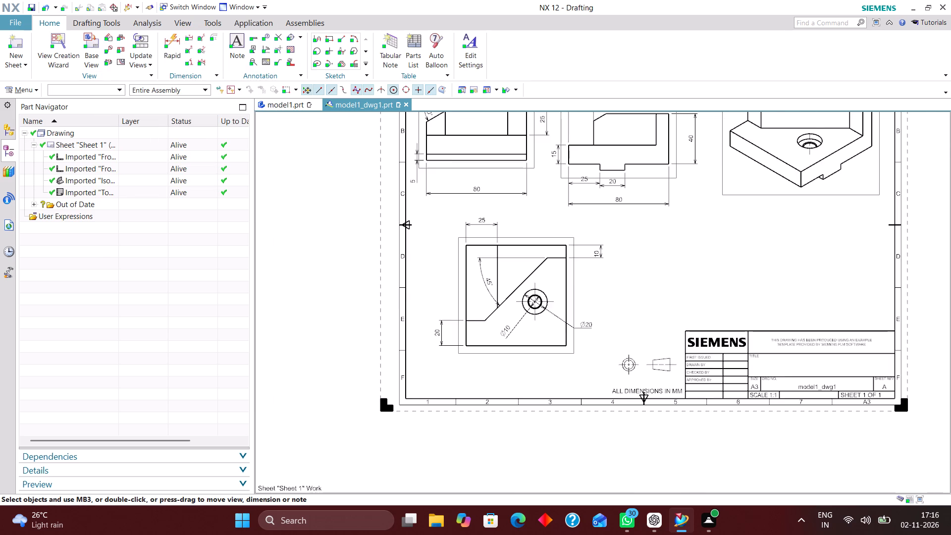
pyautogui.scroll(3, 619, 298)
pyautogui.moveTo(565, 352); pyautogui.dragTo(563, 385)
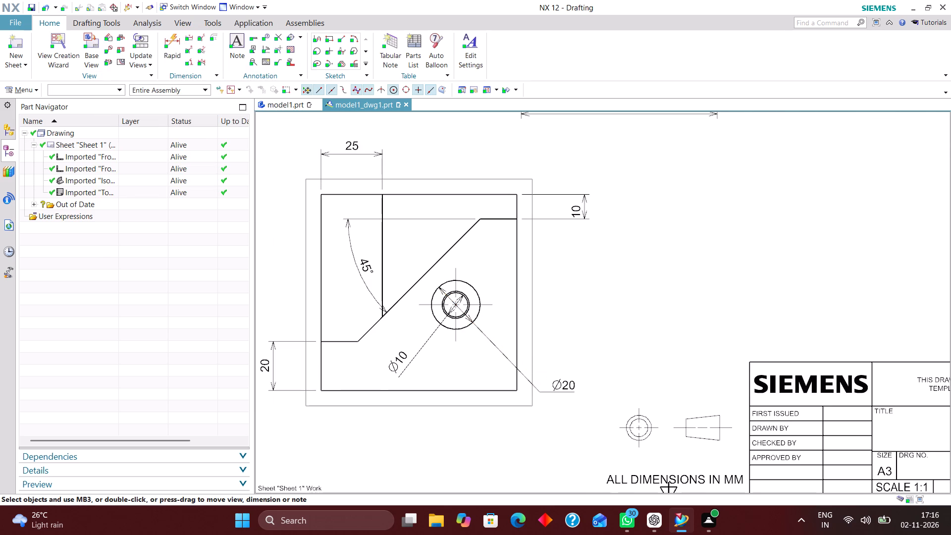
pyautogui.moveTo(398, 367); pyautogui.dragTo(553, 259)
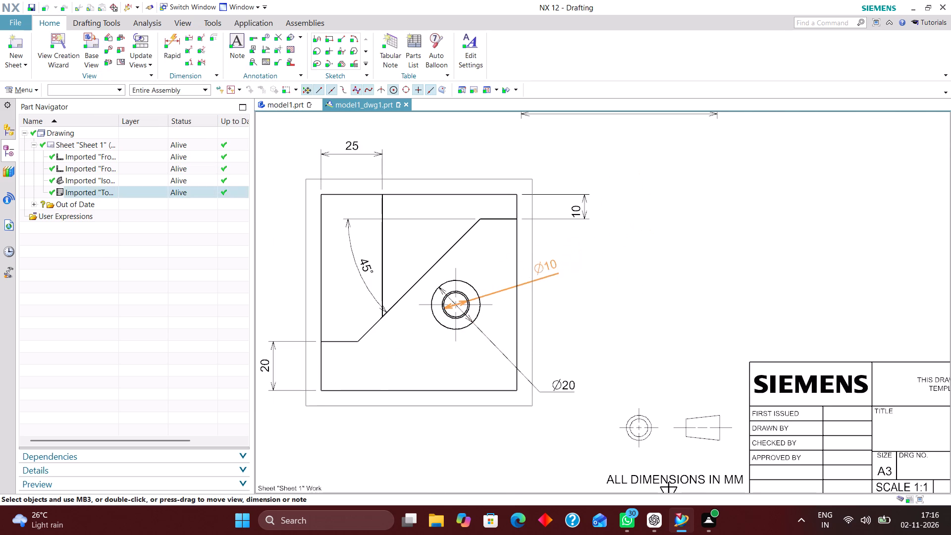
pyautogui.moveTo(553, 259); pyautogui.dragTo(554, 248)
# Set the Ø10 dimension's text orientation to Horizontal Text and its position to Text above Stub.
pyautogui.doubleClick(559, 251)
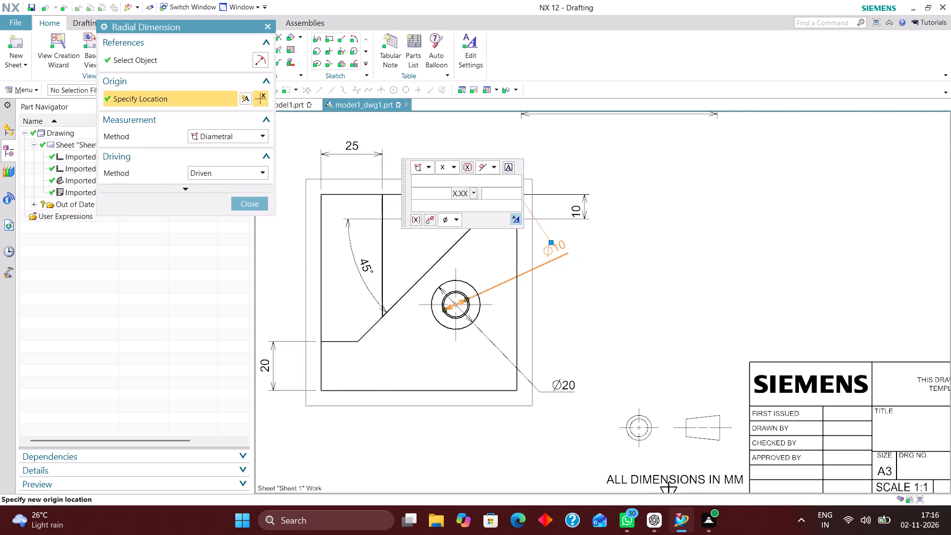
pyautogui.click(522, 217)
pyautogui.click(370, 79)
pyautogui.click(364, 95)
pyautogui.click(375, 98)
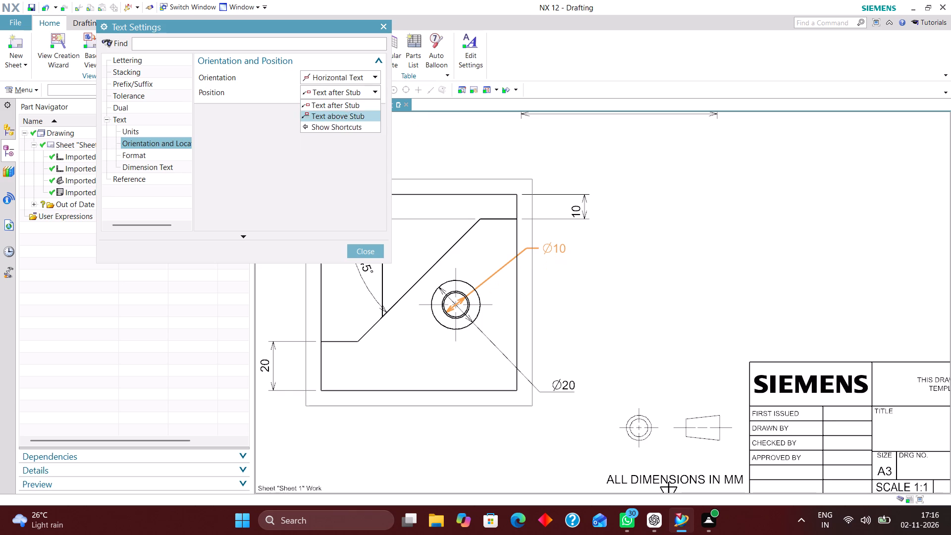
pyautogui.click(370, 114)
pyautogui.click(365, 250)
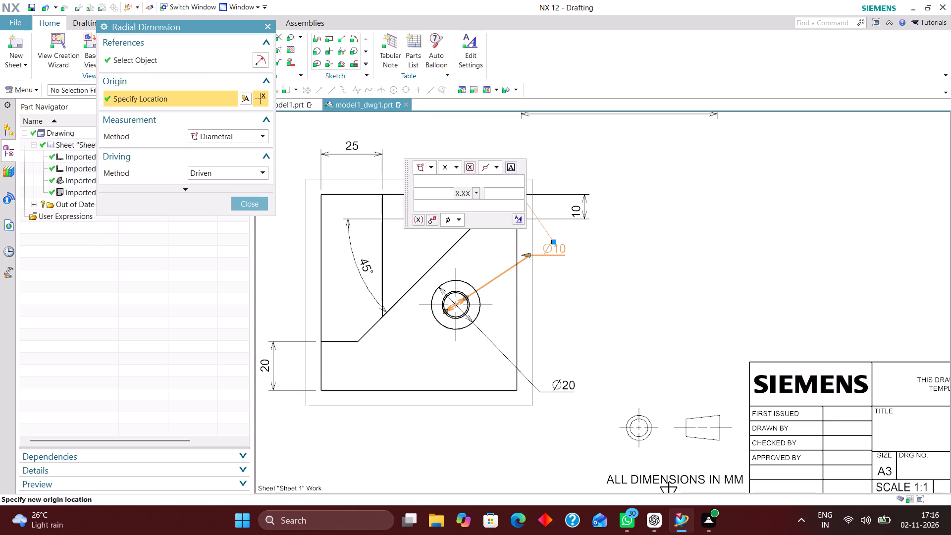
pyautogui.click(247, 199)
# Lower the Ø10 dimension and raise the Ø20 dimension so both sit closer to the hole's level beside the top view.
pyautogui.moveTo(553, 251); pyautogui.dragTo(559, 275)
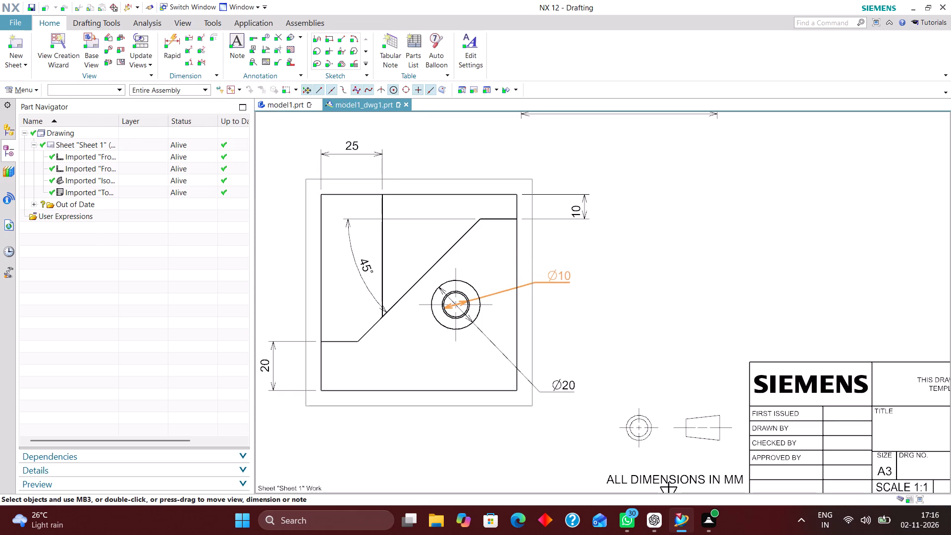
pyautogui.moveTo(559, 275); pyautogui.dragTo(555, 262)
pyautogui.moveTo(564, 389); pyautogui.dragTo(564, 365)
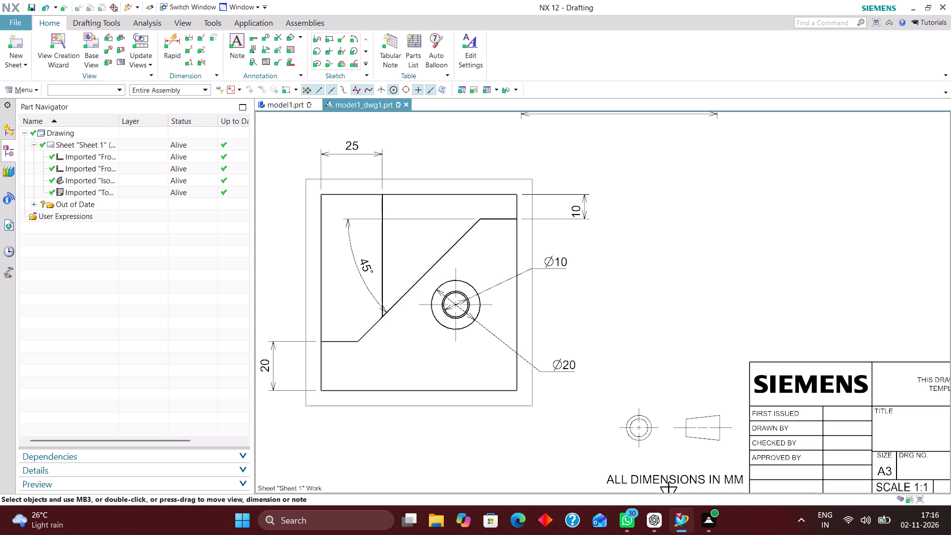
# Edit Sheet 1 to use first-angle projection.
pyautogui.scroll(-3, 687, 247)
pyautogui.moveTo(741, 200); pyautogui.dragTo(664, 266, button='right')
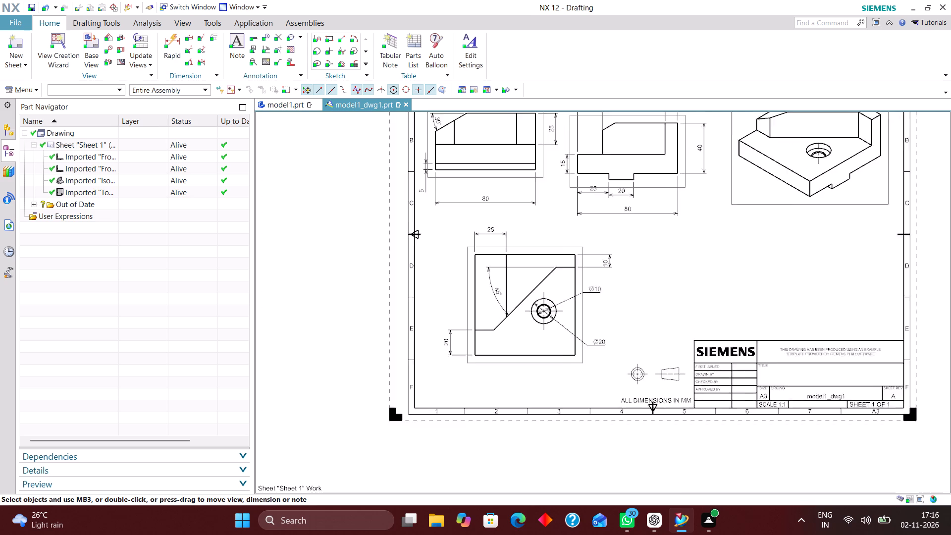
pyautogui.rightClick(340, 363)
pyautogui.click(412, 258)
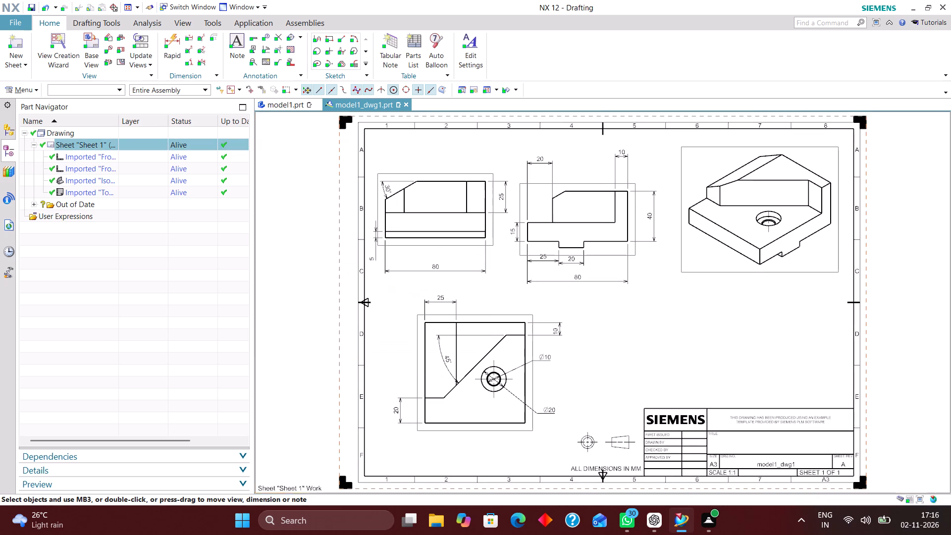
pyautogui.click(127, 325)
pyautogui.click(215, 366)
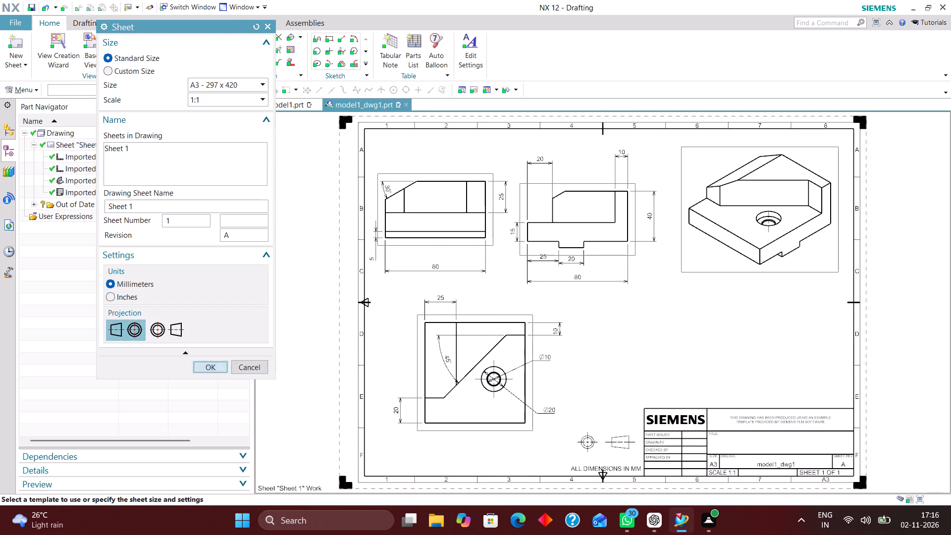
# Switch the arrows of the vertical 10 dimension at the top view's upper corner to Out.
pyautogui.scroll(3, 548, 334)
pyautogui.moveTo(562, 327); pyautogui.dragTo(563, 322)
pyautogui.doubleClick(569, 324)
pyautogui.click(573, 310)
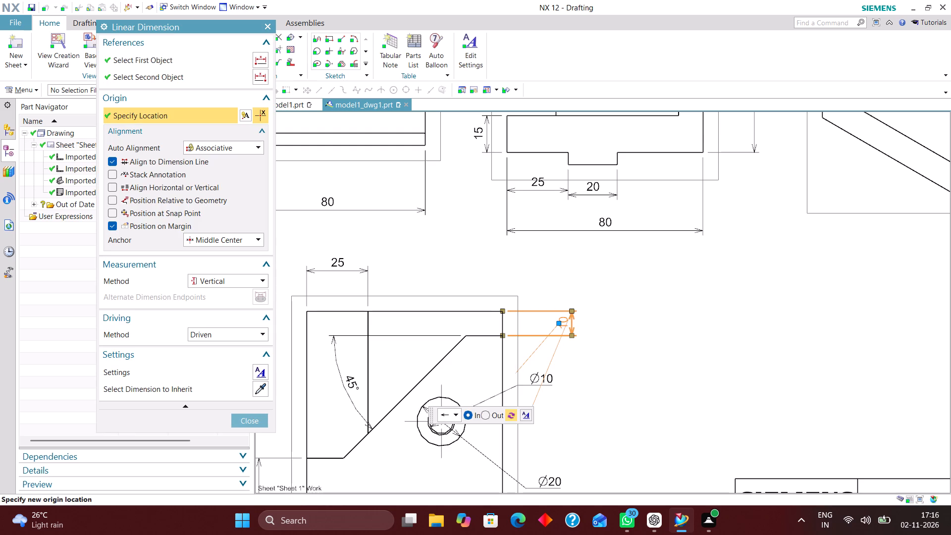
pyautogui.click(485, 415)
pyautogui.click(254, 421)
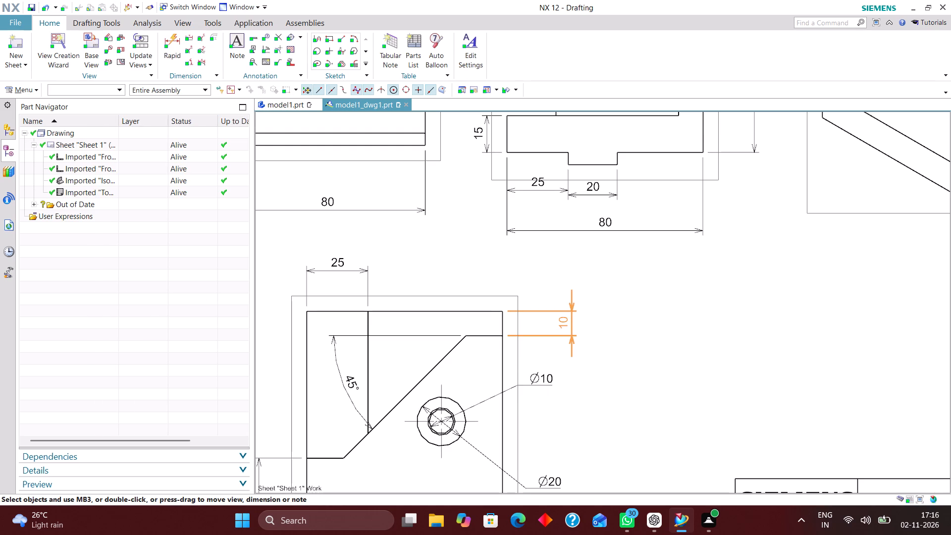
# Bring the 25 dimension into line with the adjacent 20 dimension under the stepped-profile view.
pyautogui.scroll(-2, 528, 369)
pyautogui.scroll(3, 562, 270)
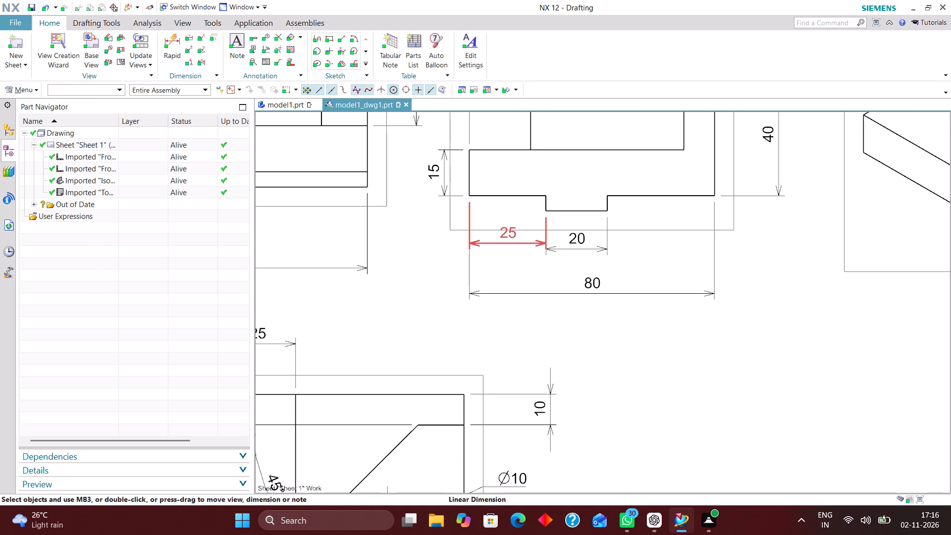
pyautogui.scroll(2, 503, 226)
pyautogui.click(514, 244)
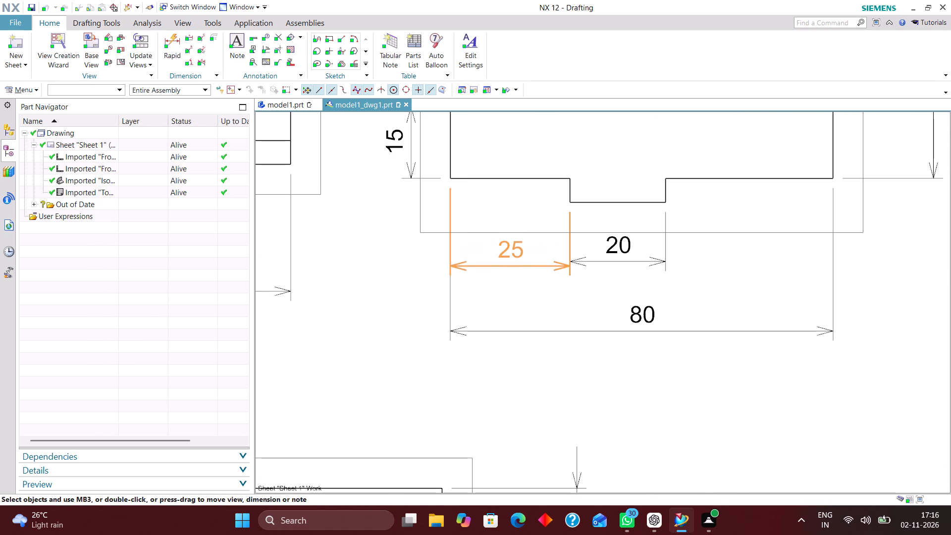
pyautogui.scroll(-4, 511, 281)
pyautogui.scroll(-1, 666, 342)
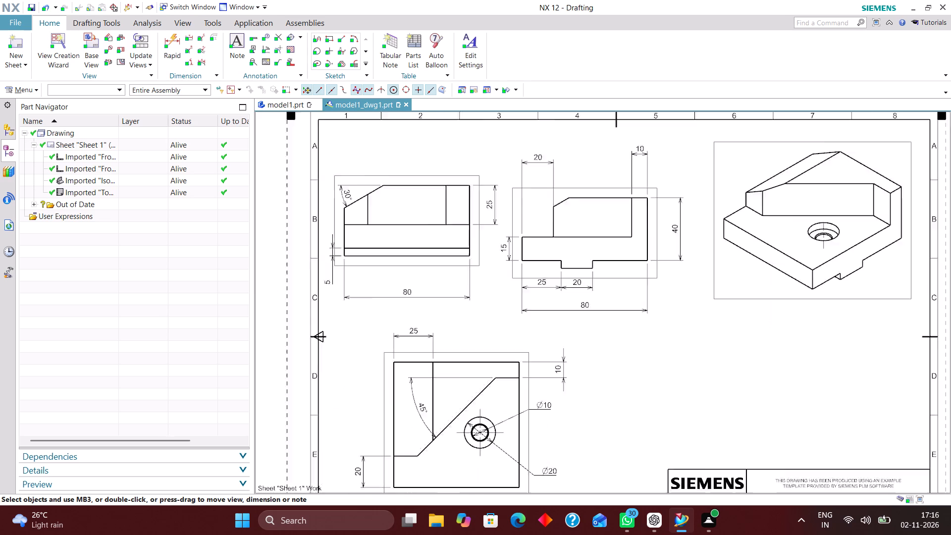
pyautogui.scroll(-1, 665, 343)
pyautogui.scroll(2, 691, 343)
pyautogui.moveTo(704, 328); pyautogui.dragTo(609, 387, button='right')
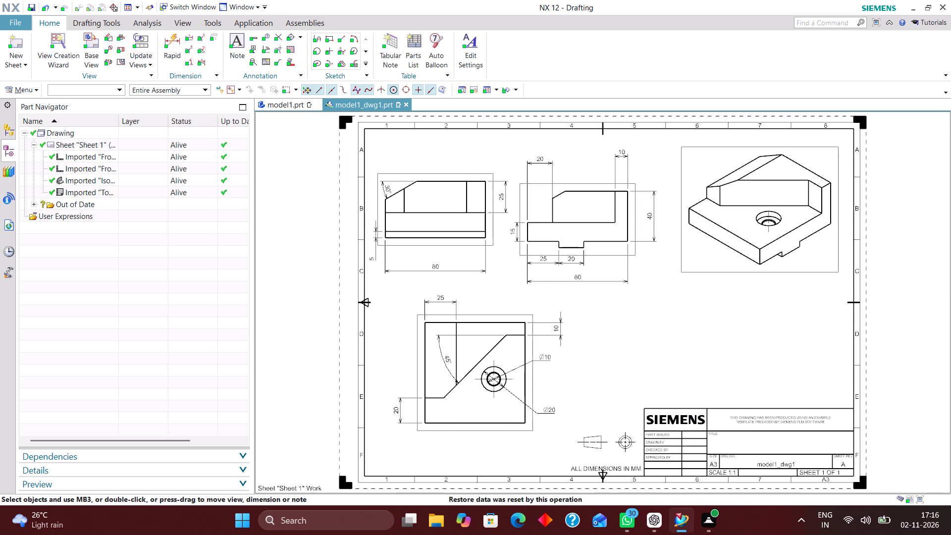
# Move the 45° angle dimension in the top view closer to the sloped edge, clear of the inner vertical edge.
pyautogui.scroll(1, 442, 354)
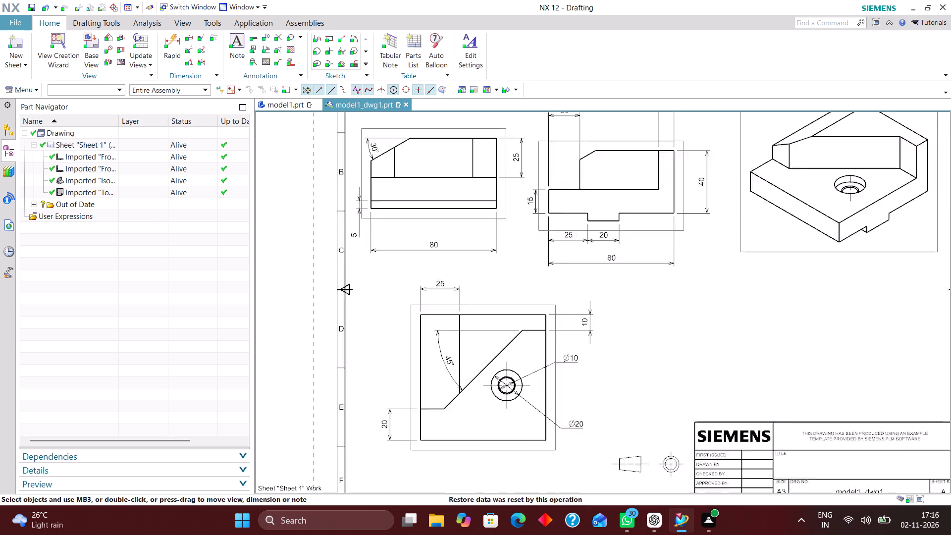
pyautogui.scroll(1, 443, 354)
pyautogui.moveTo(449, 364); pyautogui.dragTo(480, 348)
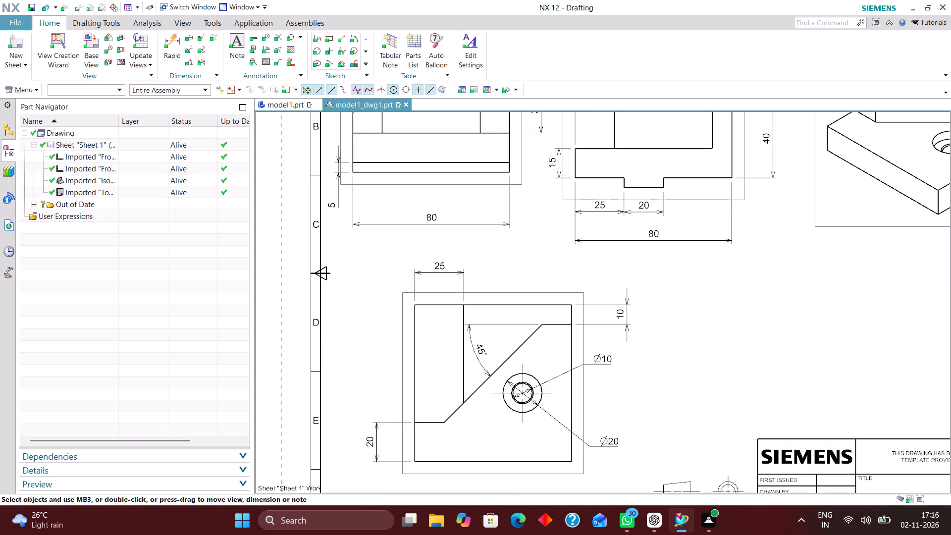
pyautogui.scroll(-3, 490, 362)
pyautogui.scroll(2, 578, 382)
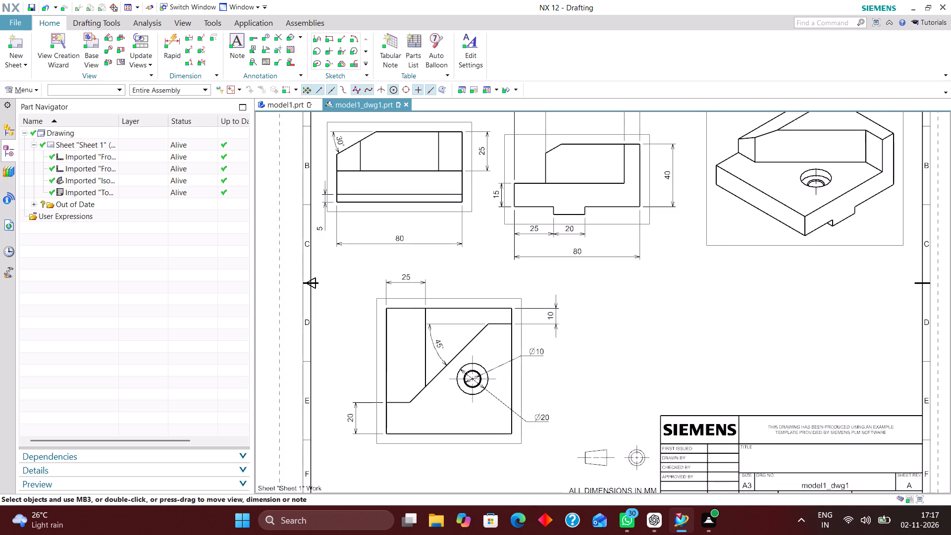
pyautogui.moveTo(689, 290); pyautogui.dragTo(626, 383, button='right')
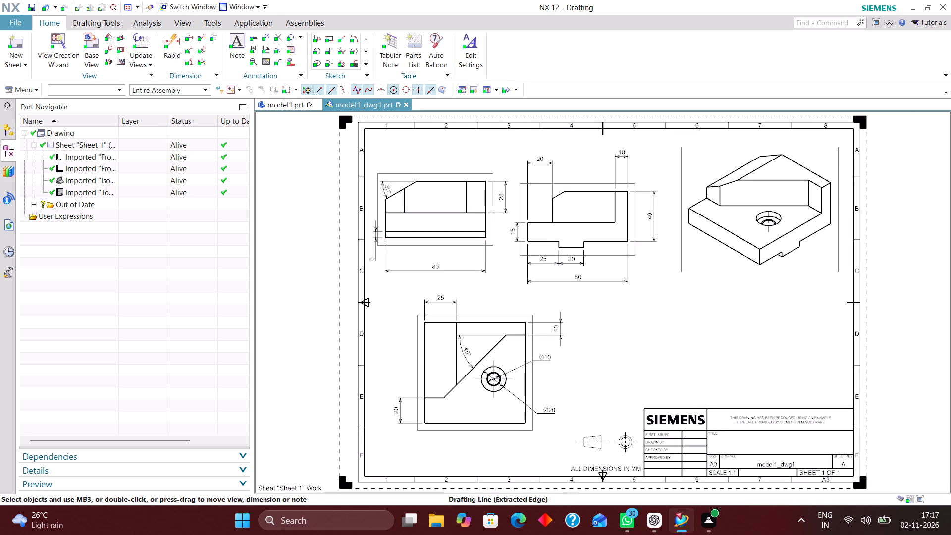
# Move the 80 width dimension closer to the underside of the view that carries the 30° angle.
pyautogui.scroll(3, 433, 242)
pyautogui.moveTo(440, 295); pyautogui.dragTo(434, 269)
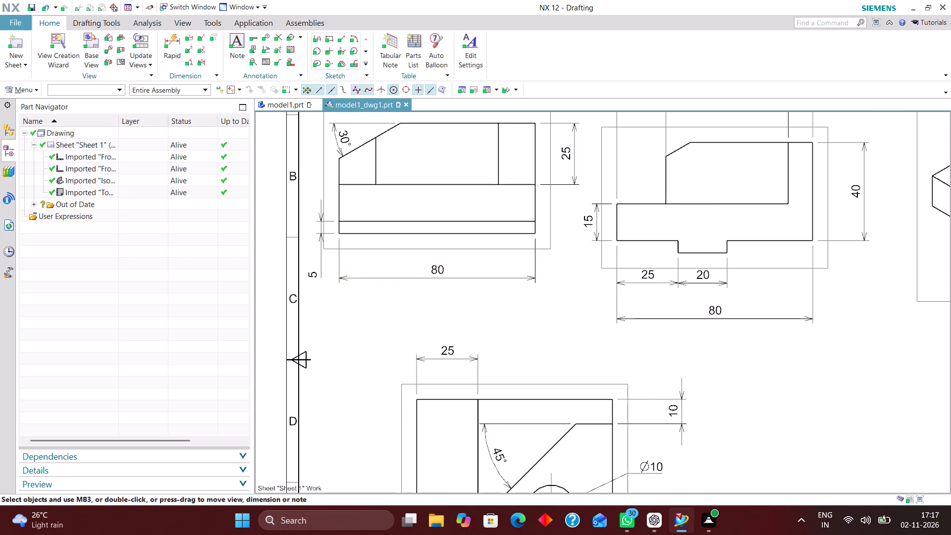
pyautogui.scroll(-2, 581, 339)
pyautogui.scroll(-1, 542, 324)
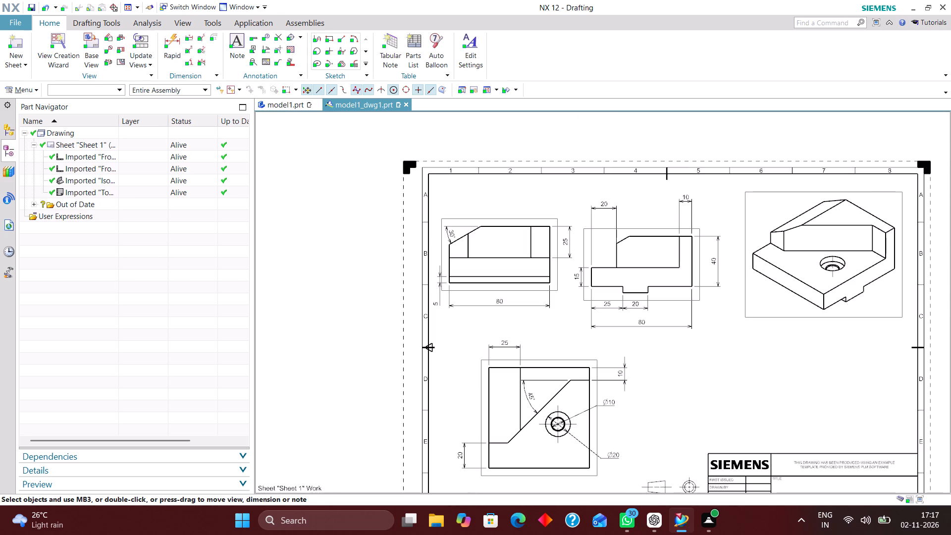
pyautogui.scroll(2, 755, 333)
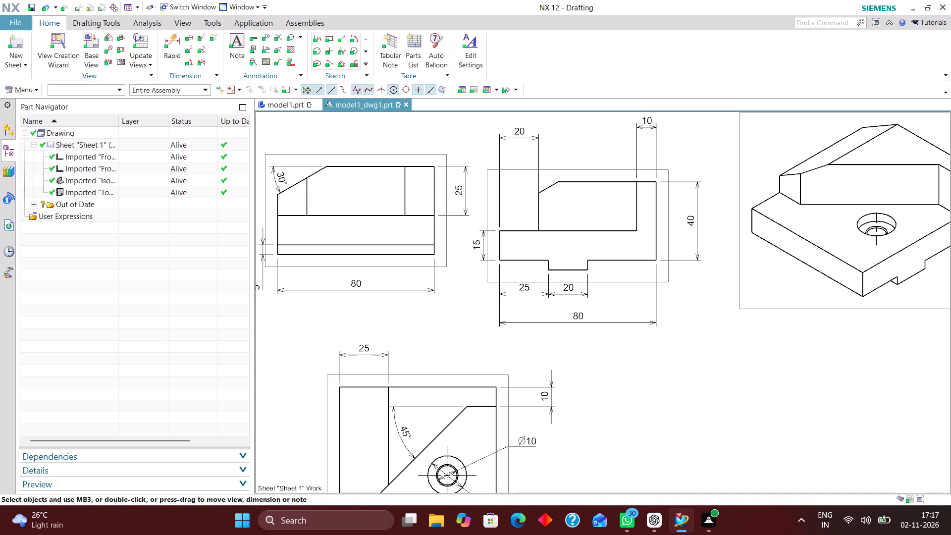
pyautogui.moveTo(778, 338); pyautogui.dragTo(664, 412, button='right')
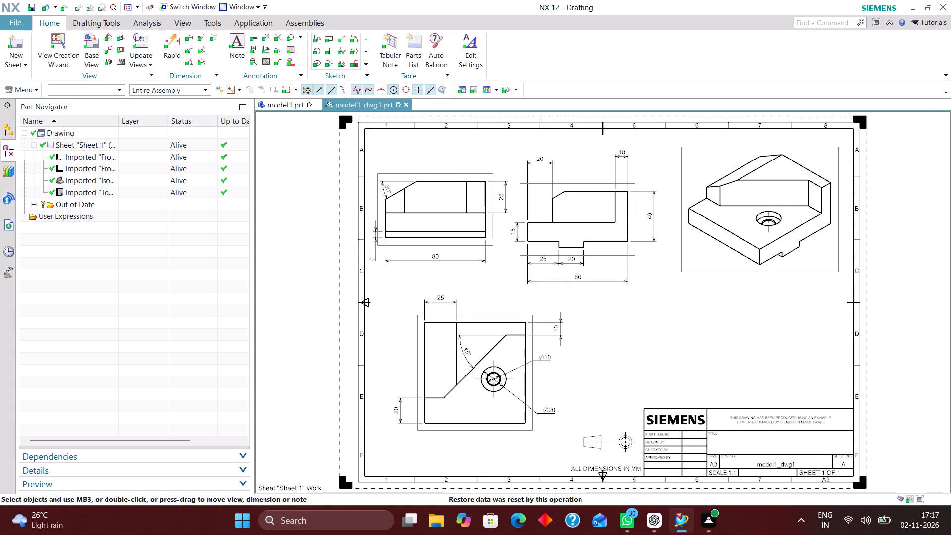
# Enable the view label on the isometric view and set its label type to Name.
pyautogui.scroll(-1, 666, 340)
pyautogui.scroll(3, 639, 310)
pyautogui.moveTo(672, 333); pyautogui.dragTo(634, 375, button='right')
pyautogui.rightClick(791, 273)
pyautogui.click(827, 54)
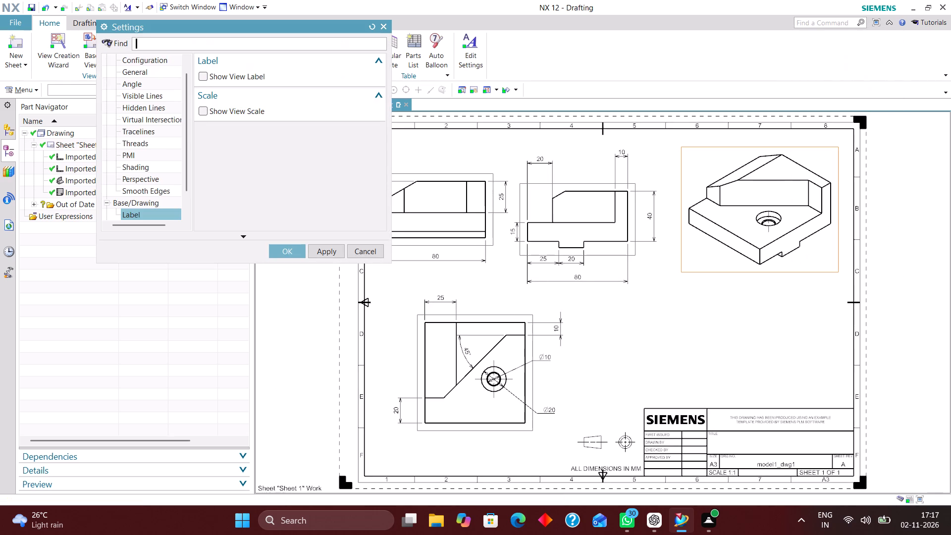
pyautogui.click(201, 79)
pyautogui.click(340, 124)
pyautogui.click(335, 141)
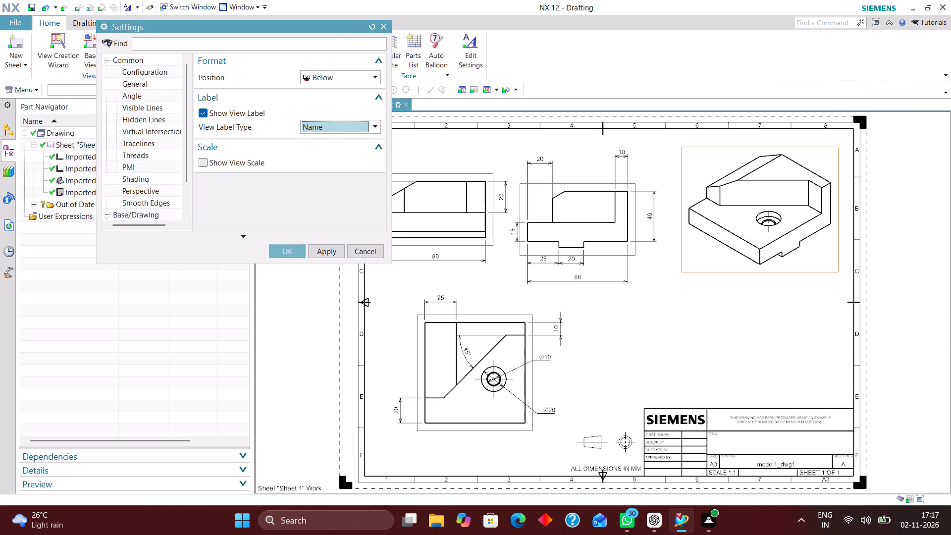
# Show the isometric view's scale with the prefix "SCALE :" and both scale character height factors set to 1.
pyautogui.click(205, 164)
pyautogui.moveTo(333, 207); pyautogui.dragTo(471, 212)
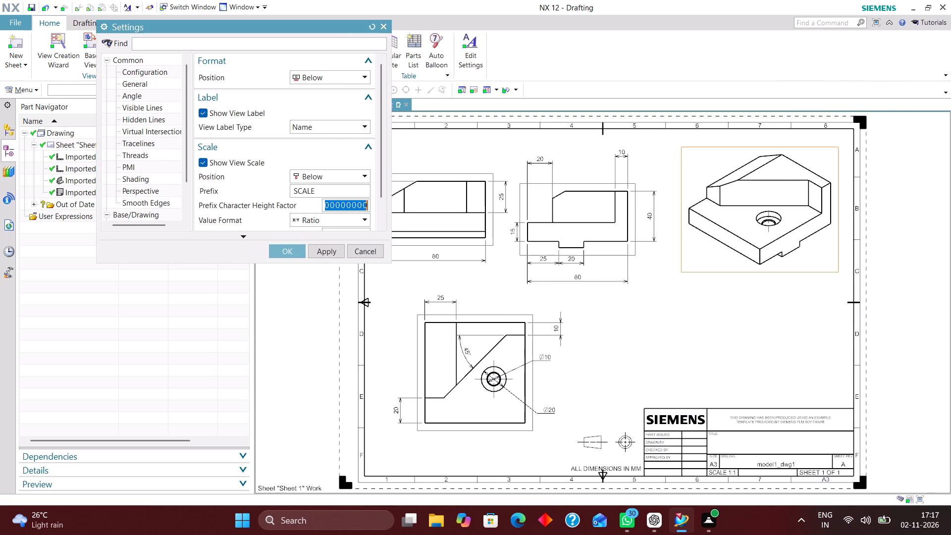
pyautogui.press('1')
pyautogui.press('Return')
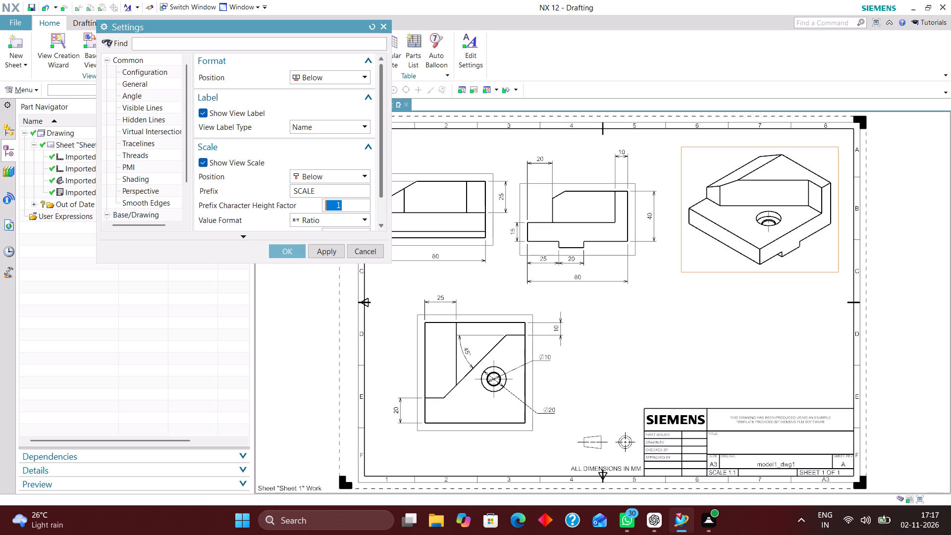
pyautogui.scroll(-4, 355, 155)
pyautogui.moveTo(331, 208); pyautogui.dragTo(404, 214)
pyautogui.press('1')
pyautogui.press('Return')
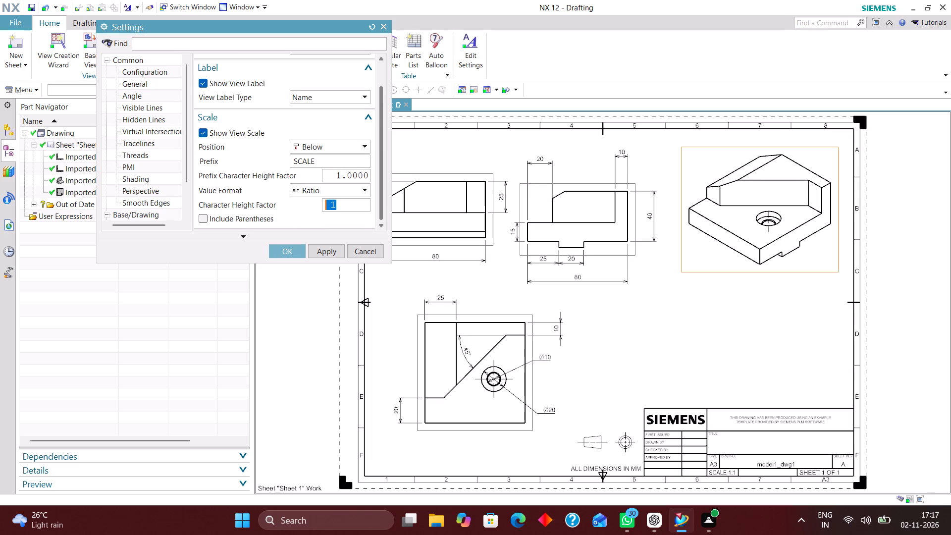
pyautogui.click(324, 160)
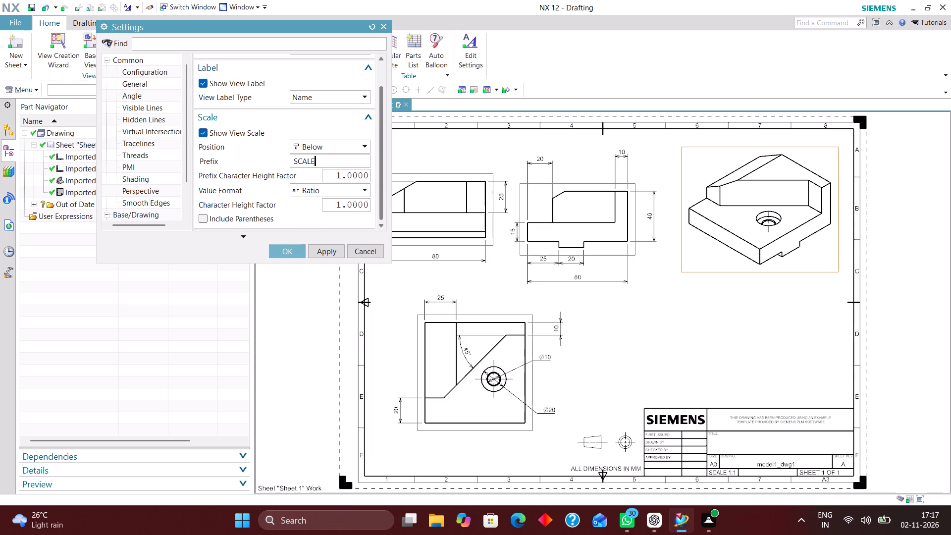
pyautogui.press('space')
pyautogui.hotkey('shift', ':')
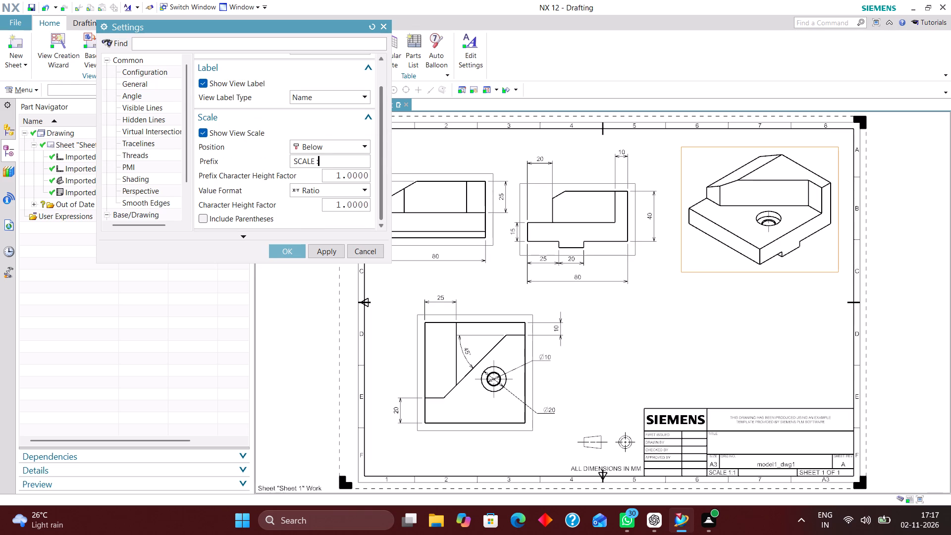
pyautogui.click(289, 252)
# Enable the view label on the stepped-profile view and set its label type to Name.
pyautogui.rightClick(606, 256)
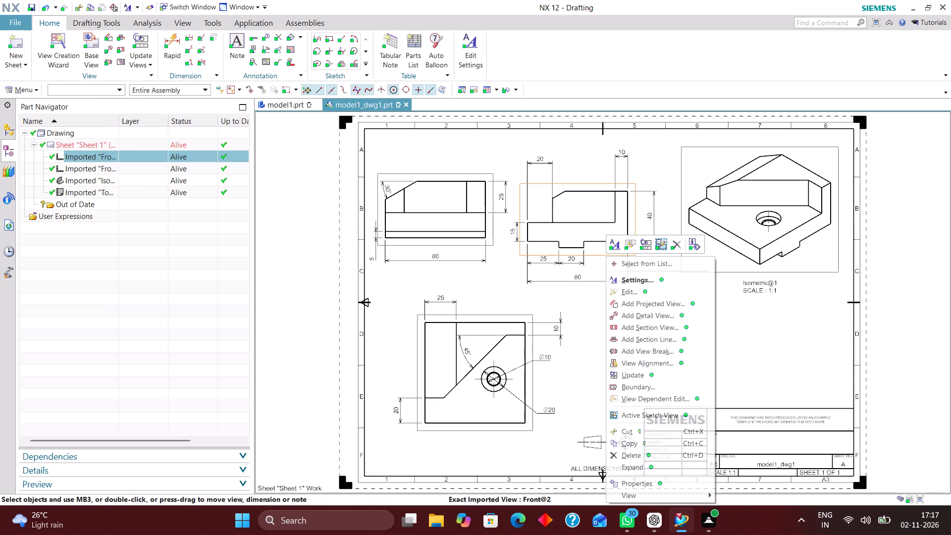
pyautogui.click(632, 279)
pyautogui.click(202, 76)
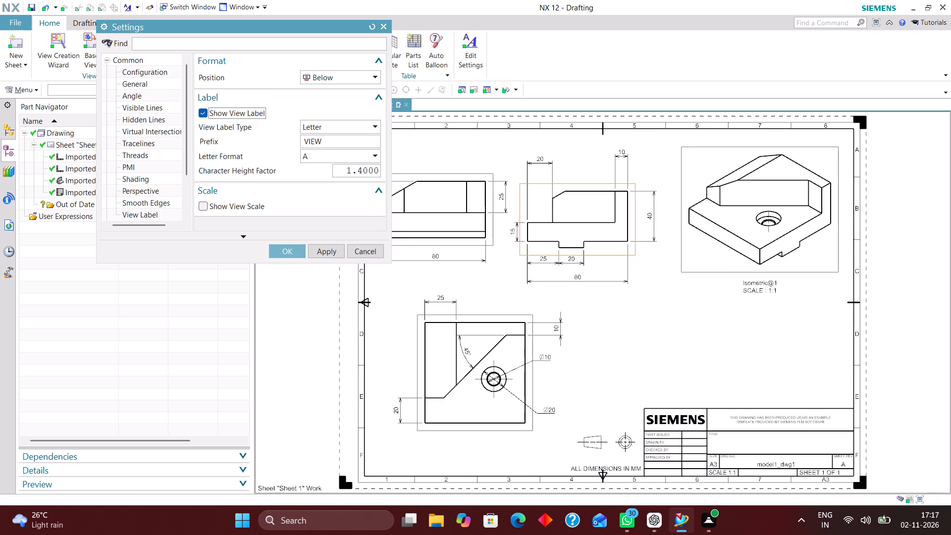
pyautogui.click(330, 129)
pyautogui.click(327, 136)
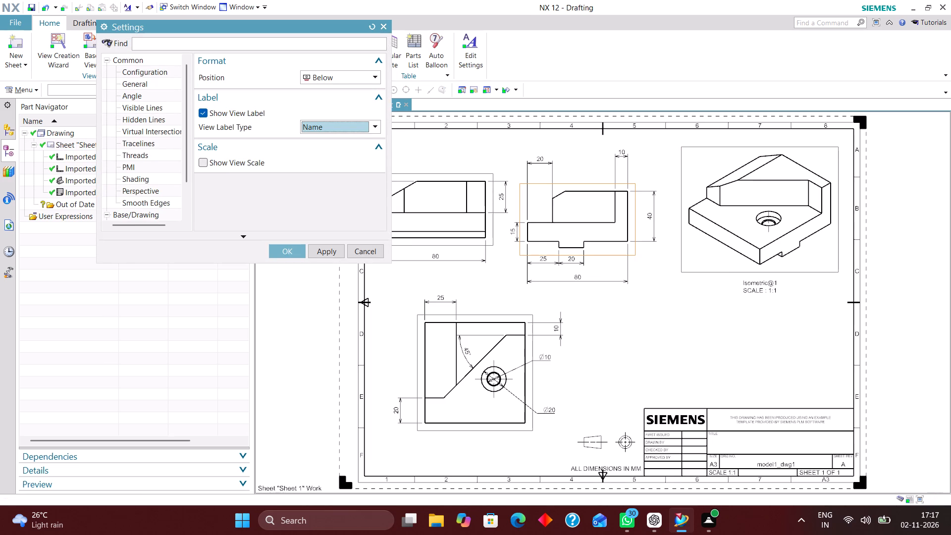
# Show the stepped-profile view's scale positioned Above, with the prefix "SCALE : " and both scale character height factors set to 1.
pyautogui.click(208, 163)
pyautogui.click(333, 174)
pyautogui.click(326, 187)
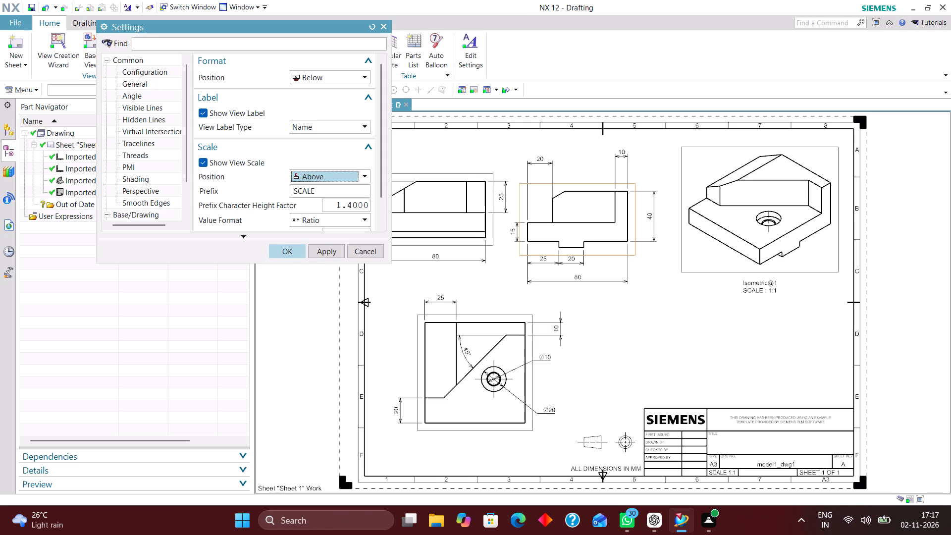
pyautogui.moveTo(333, 208); pyautogui.dragTo(510, 209)
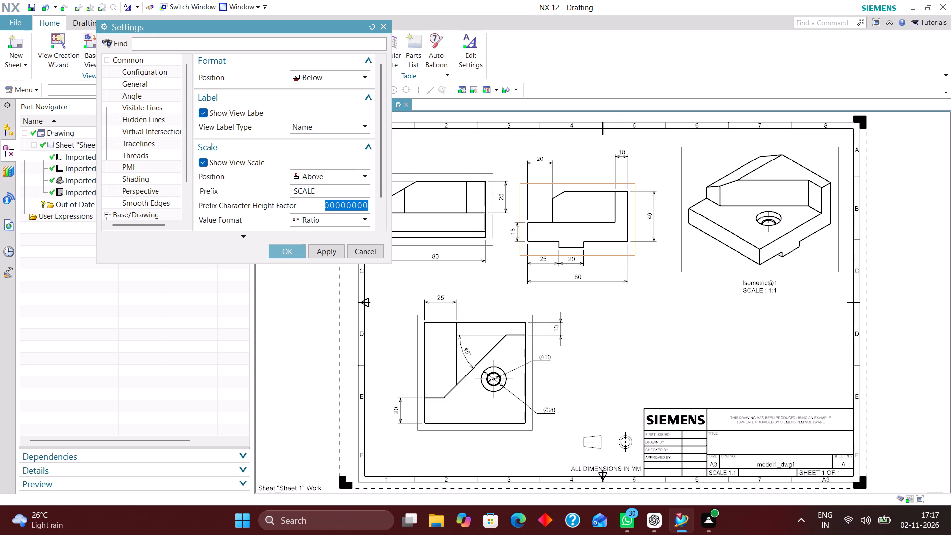
pyautogui.press('1')
pyautogui.press('Return')
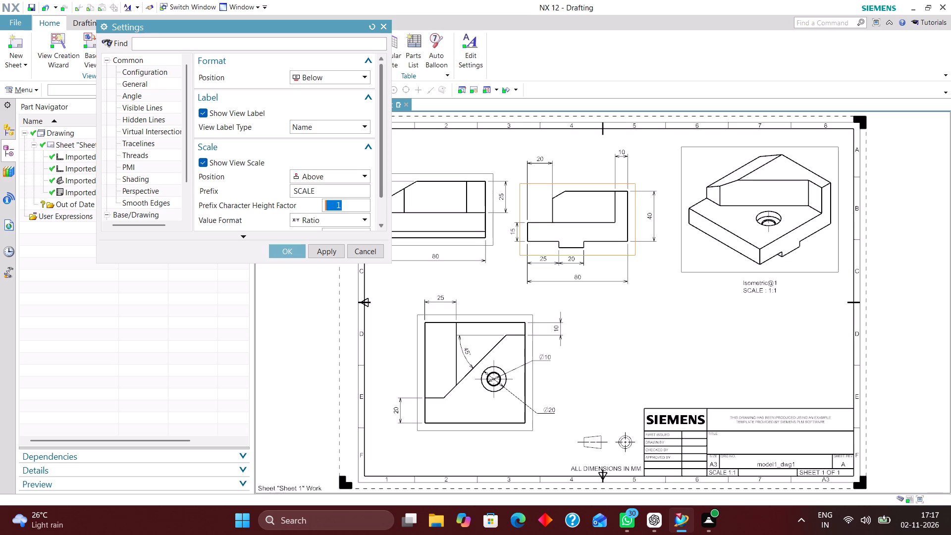
pyautogui.scroll(-4, 337, 174)
pyautogui.moveTo(333, 205); pyautogui.dragTo(537, 206)
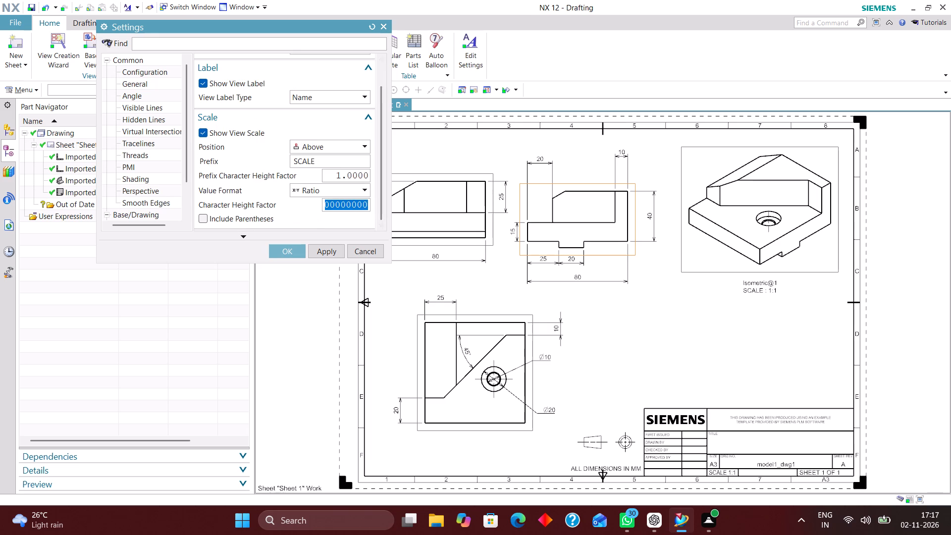
pyautogui.press('1')
pyautogui.press('Return')
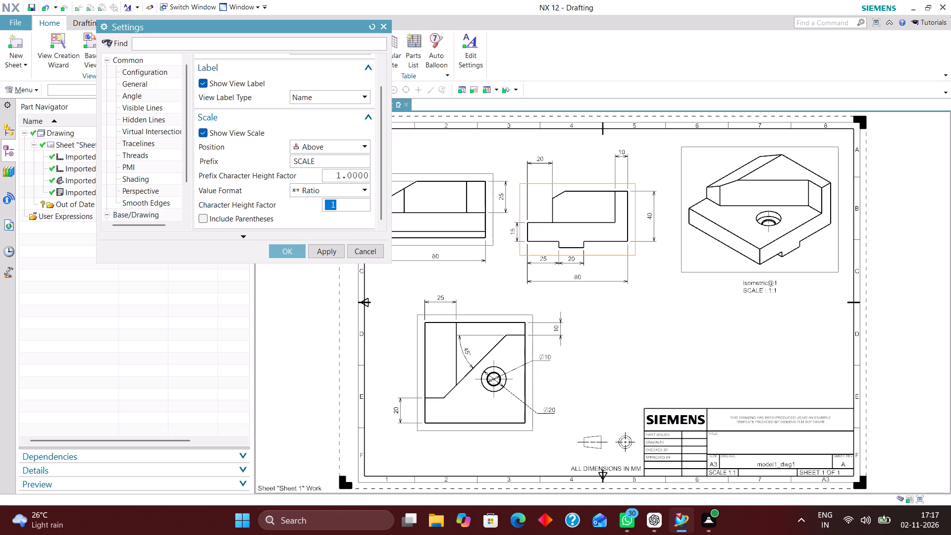
pyautogui.click(326, 161)
pyautogui.press('space')
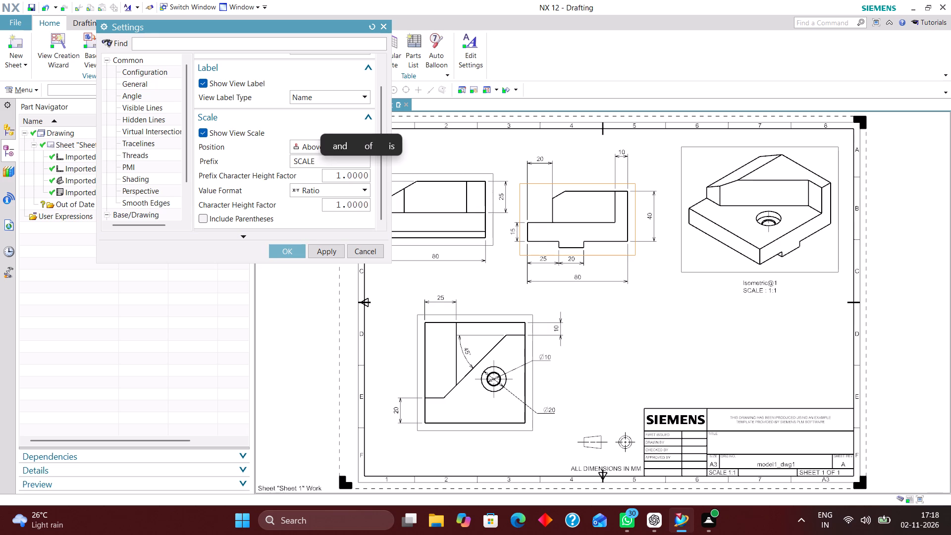
pyautogui.write(':')
pyautogui.press('space')
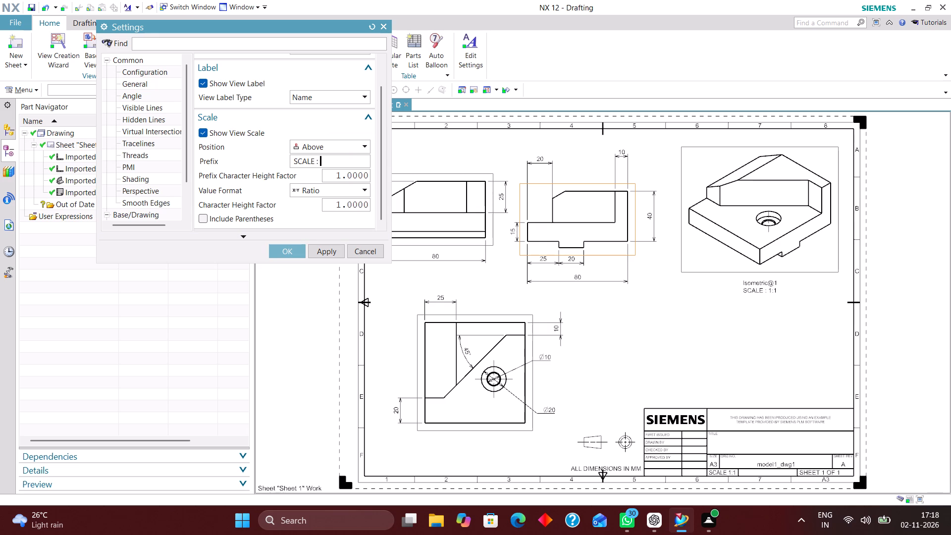
pyautogui.click(279, 253)
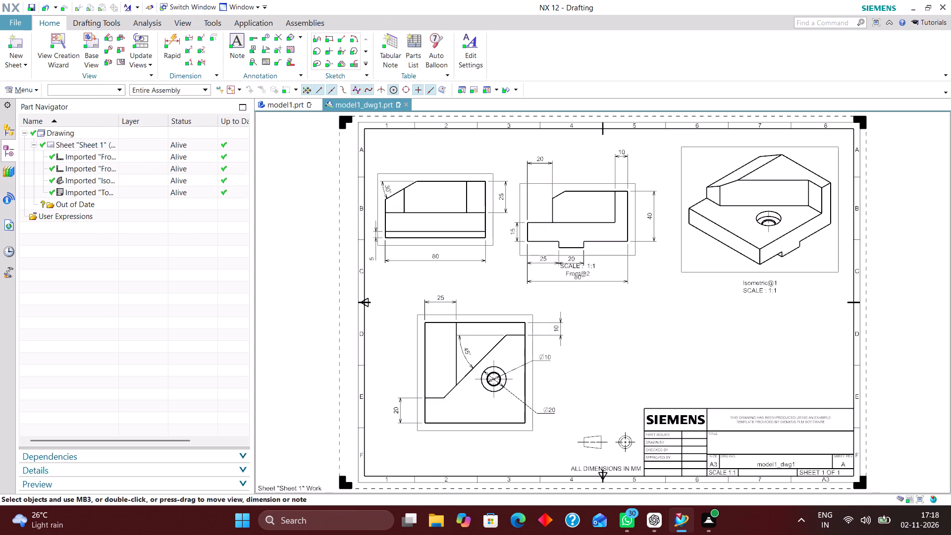
# Move the stepped-profile view's name and scale label below its 80 width dimension.
pyautogui.moveTo(587, 268); pyautogui.dragTo(595, 288)
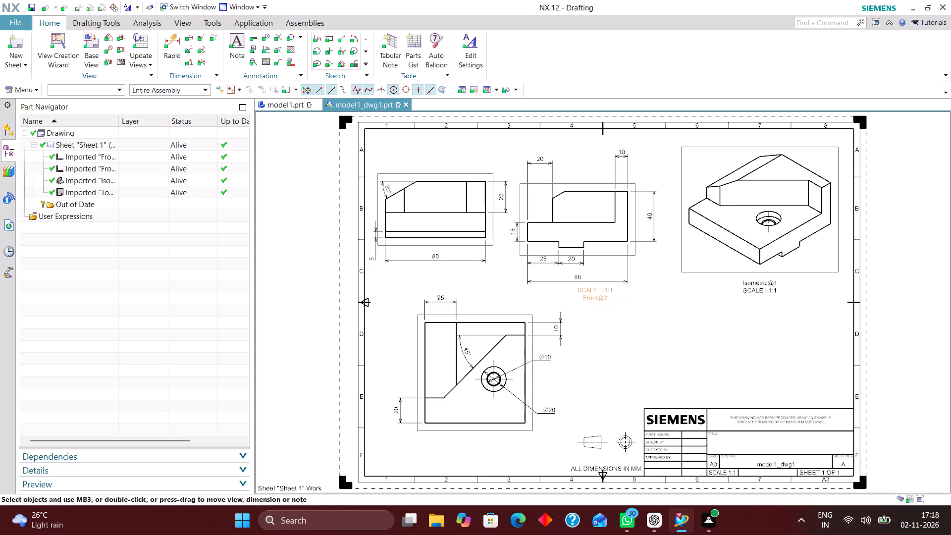
pyautogui.moveTo(595, 288); pyautogui.dragTo(594, 287)
# Enable the view label on the view with the 30° angle and set its label type to Name.
pyautogui.scroll(-1, 580, 353)
pyautogui.scroll(1, 579, 355)
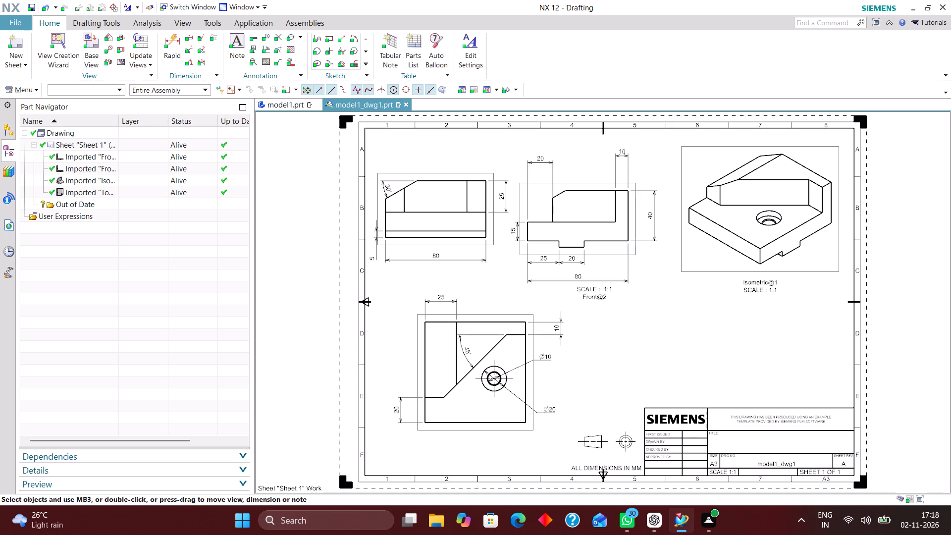
pyautogui.rightClick(467, 244)
pyautogui.click(497, 267)
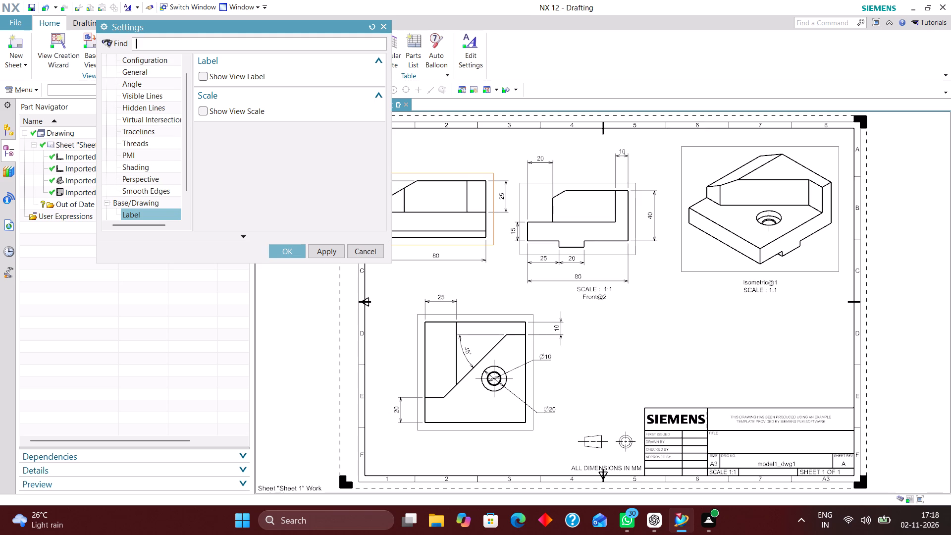
pyautogui.click(203, 75)
pyautogui.click(348, 129)
pyautogui.click(343, 137)
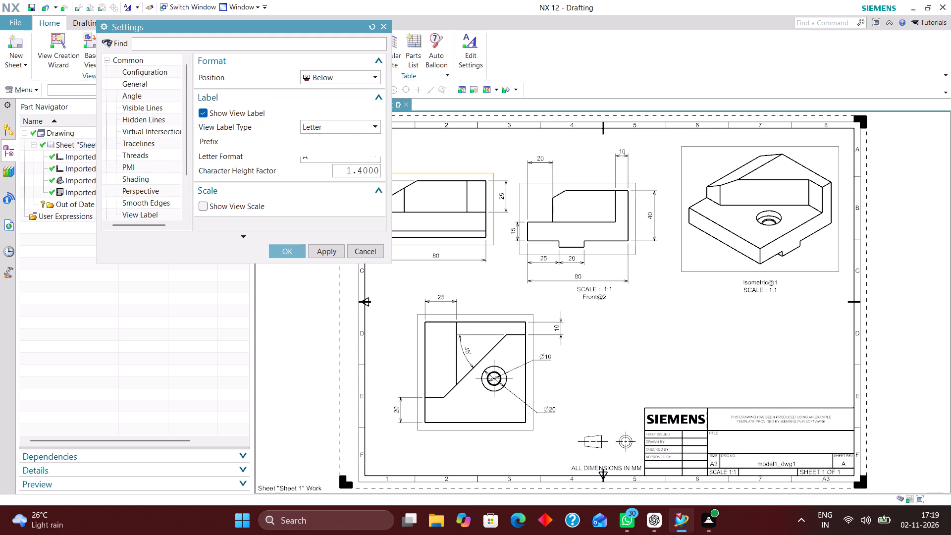
# Show the 30° angle view's scale with the prefix "SCALE : " and both scale character height factors set to 1.
pyautogui.click(203, 163)
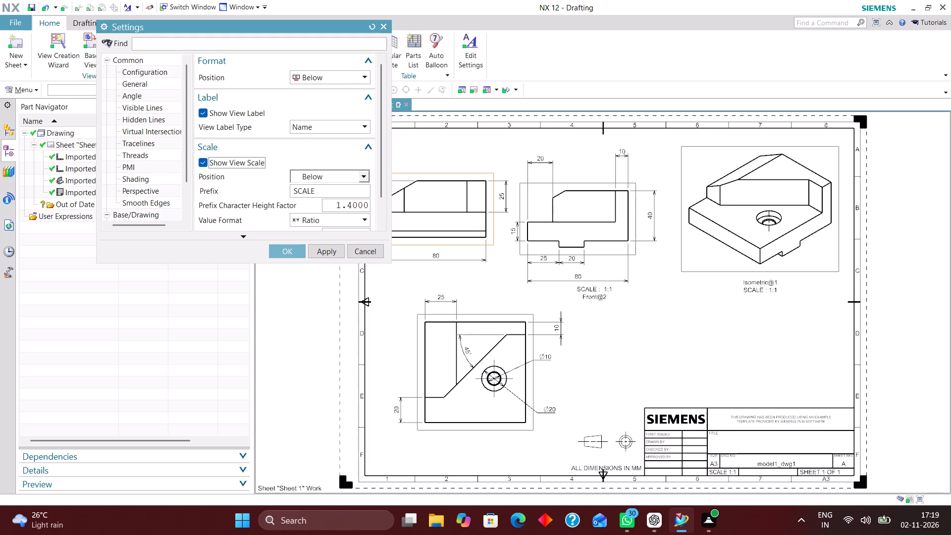
pyautogui.click(332, 188)
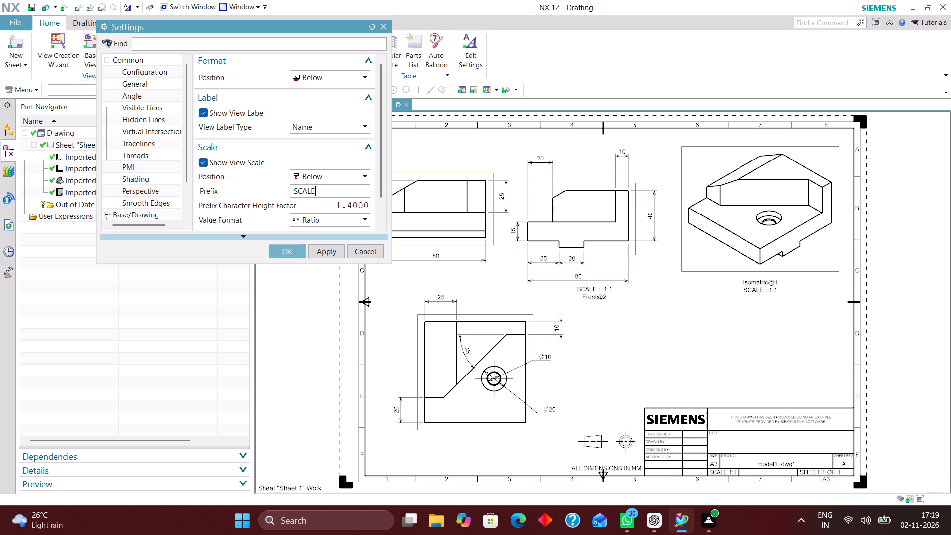
pyautogui.press('space')
pyautogui.write(':')
pyautogui.press('space')
pyautogui.moveTo(335, 207); pyautogui.dragTo(416, 211)
pyautogui.press('1')
pyautogui.press('Return')
pyautogui.scroll(-5, 336, 170)
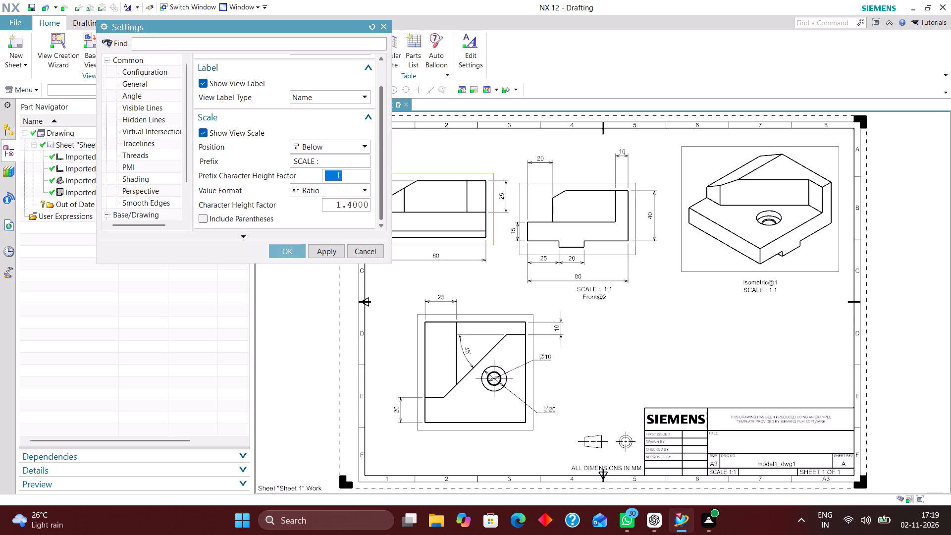
pyautogui.moveTo(328, 202); pyautogui.dragTo(454, 223)
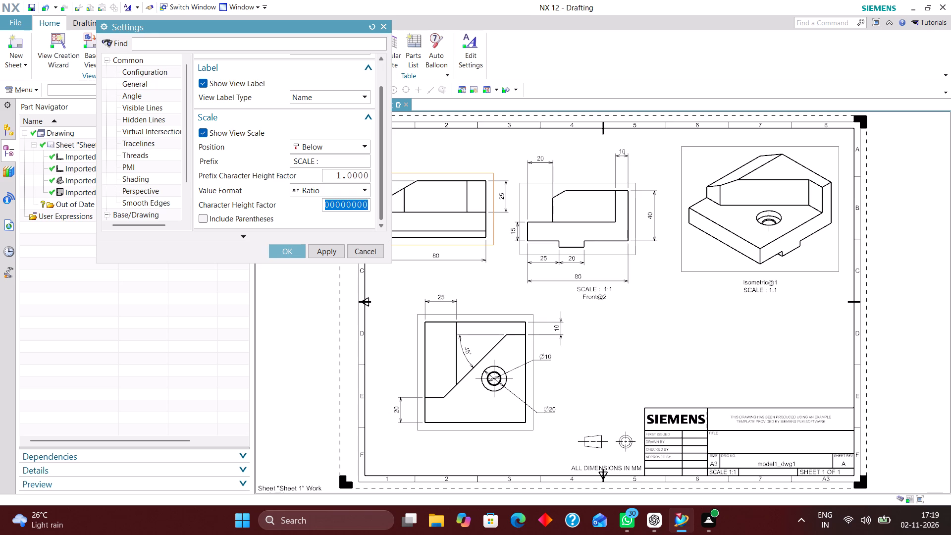
pyautogui.press('1')
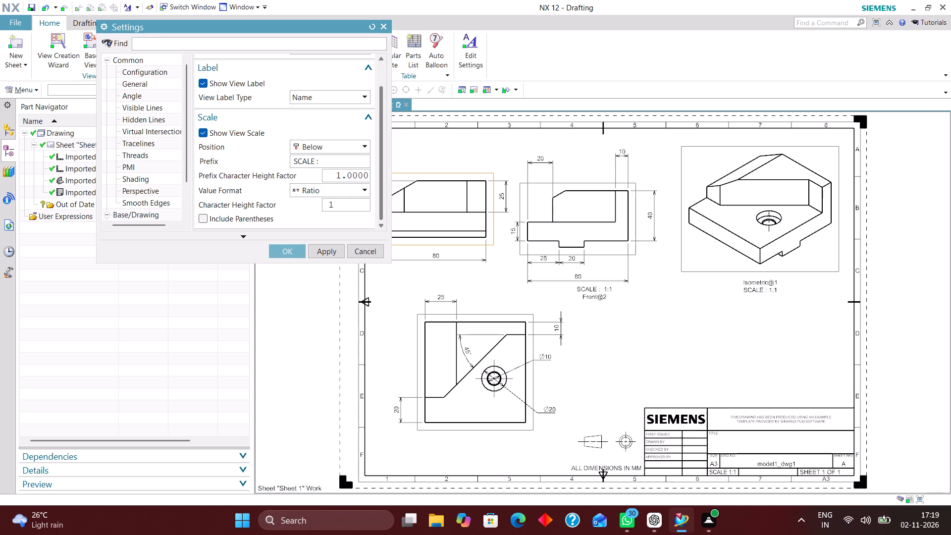
pyautogui.press('Return')
pyautogui.scroll(-5, 291, 143)
pyautogui.click(287, 249)
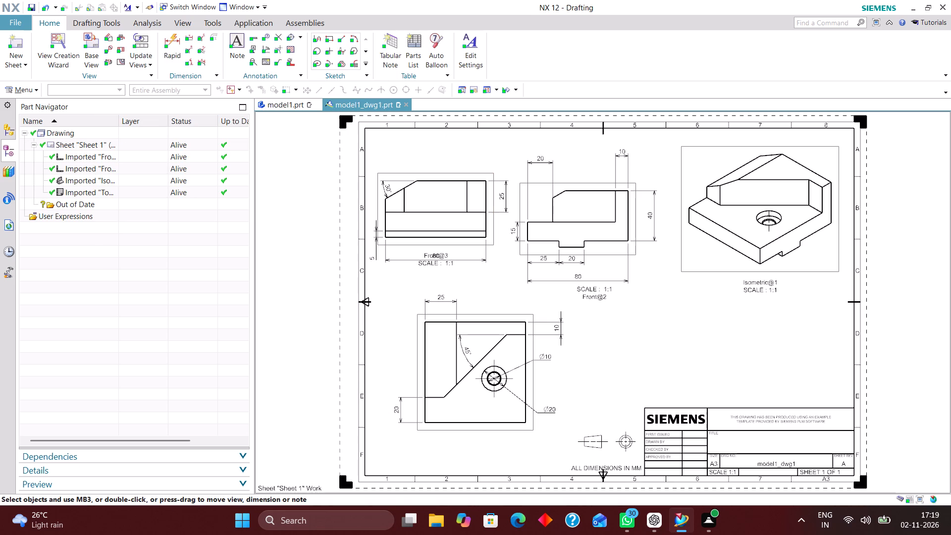
# Move the 30° angle view's label below its 80 dimension, offset toward the stepped-profile view, shifting the dimension aside and back beneath the view.
pyautogui.moveTo(440, 255); pyautogui.dragTo(444, 222)
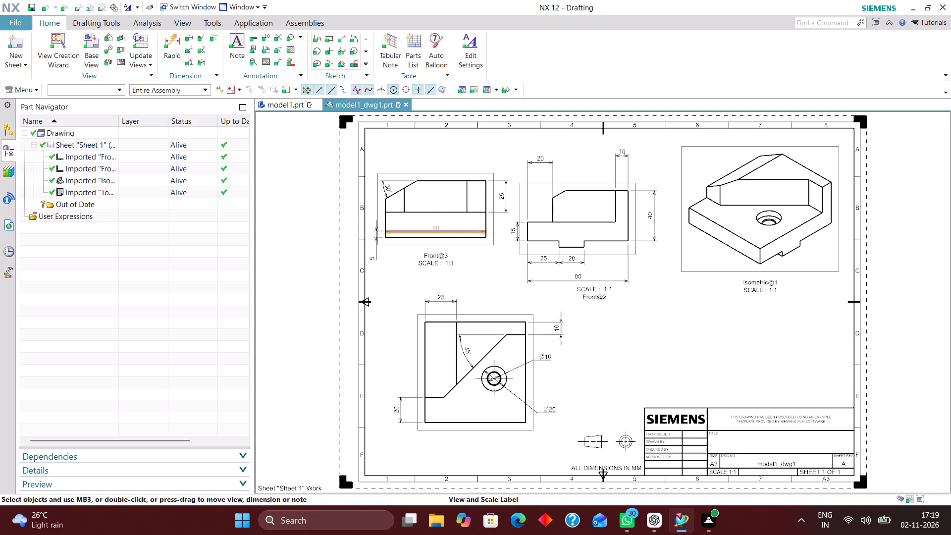
pyautogui.moveTo(444, 222); pyautogui.dragTo(444, 205)
pyautogui.moveTo(434, 258); pyautogui.dragTo(493, 279)
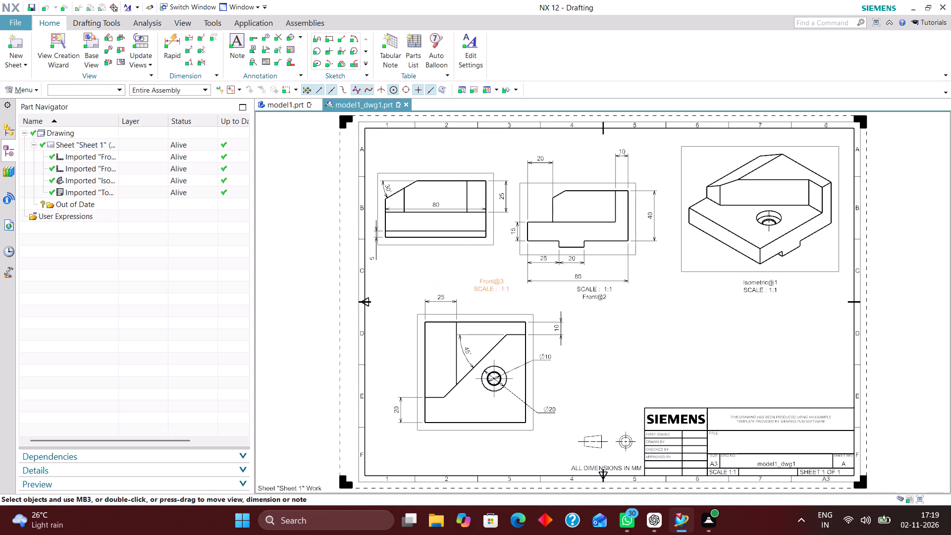
pyautogui.moveTo(493, 279); pyautogui.dragTo(494, 279)
pyautogui.moveTo(437, 205); pyautogui.dragTo(438, 254)
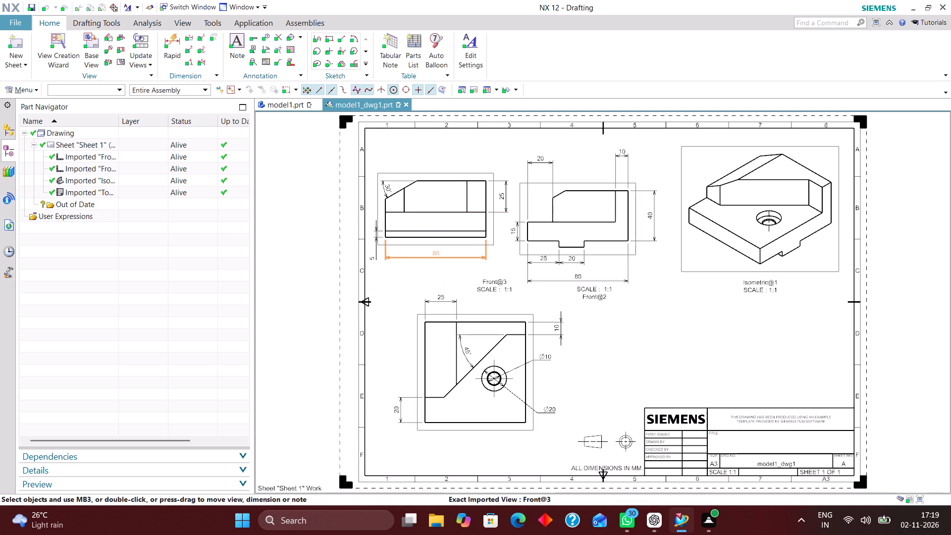
# Raise the 30° angle view's 80 width dimension slightly and center the view's name and scale label directly beneath it.
pyautogui.moveTo(438, 254); pyautogui.dragTo(432, 249)
pyautogui.moveTo(499, 285); pyautogui.dragTo(442, 263)
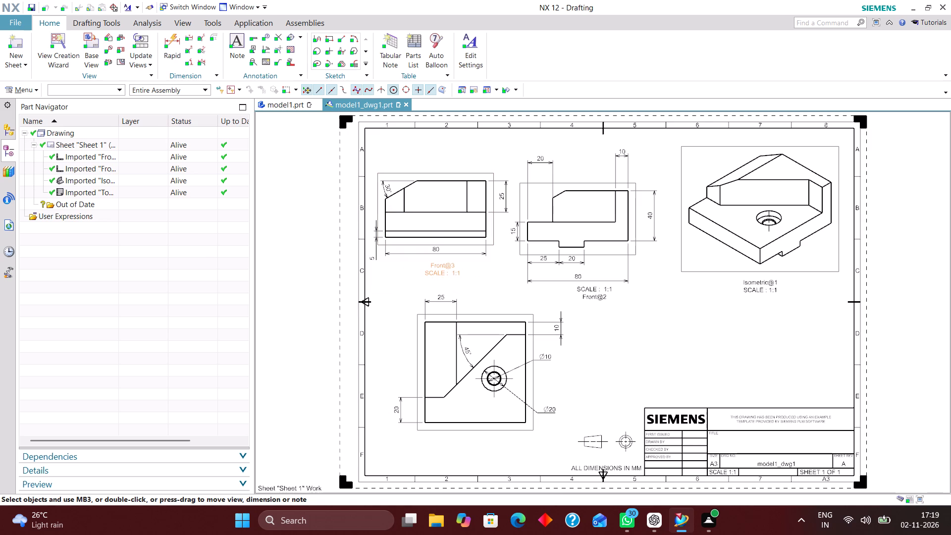
pyautogui.moveTo(442, 263); pyautogui.dragTo(442, 263)
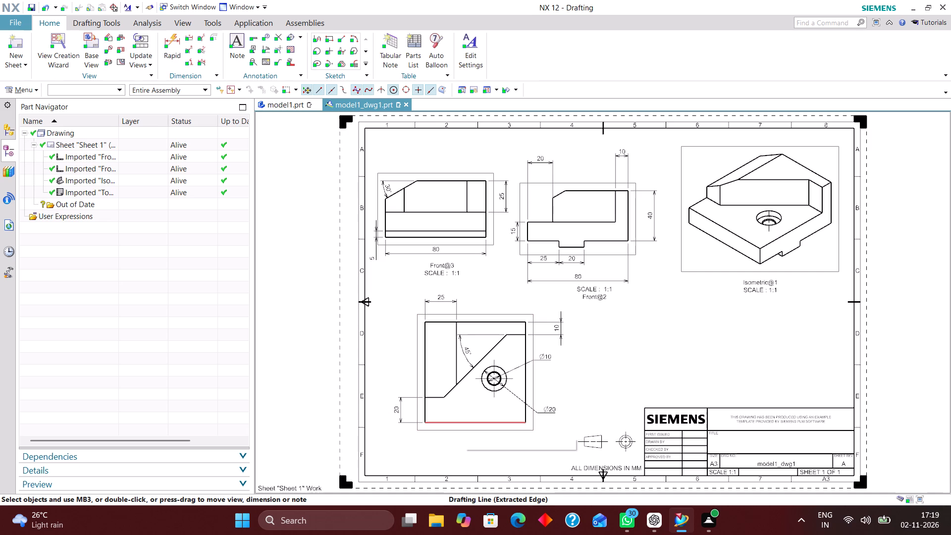
# Enable the view label on the view with the 45° angle and set its label type to Name.
pyautogui.rightClick(506, 429)
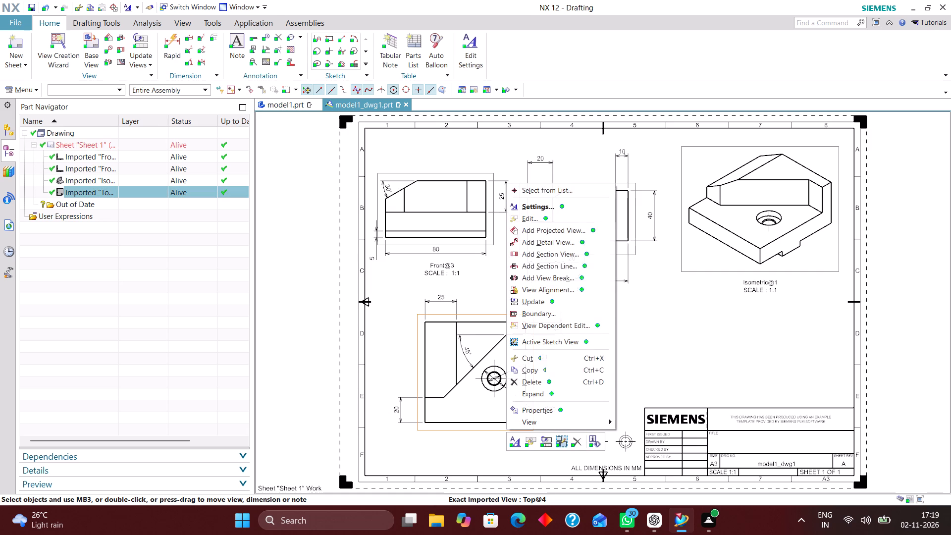
pyautogui.click(536, 209)
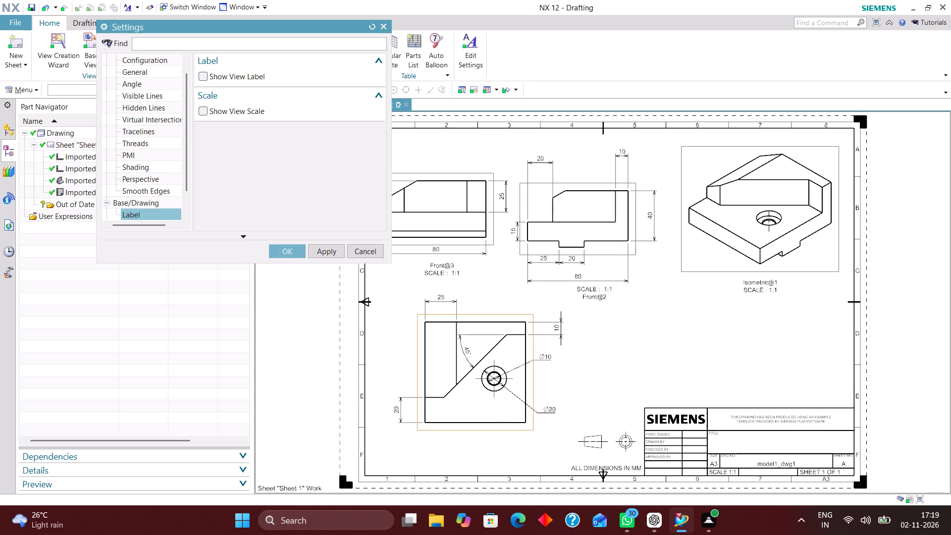
pyautogui.click(204, 73)
pyautogui.click(343, 128)
pyautogui.click(338, 139)
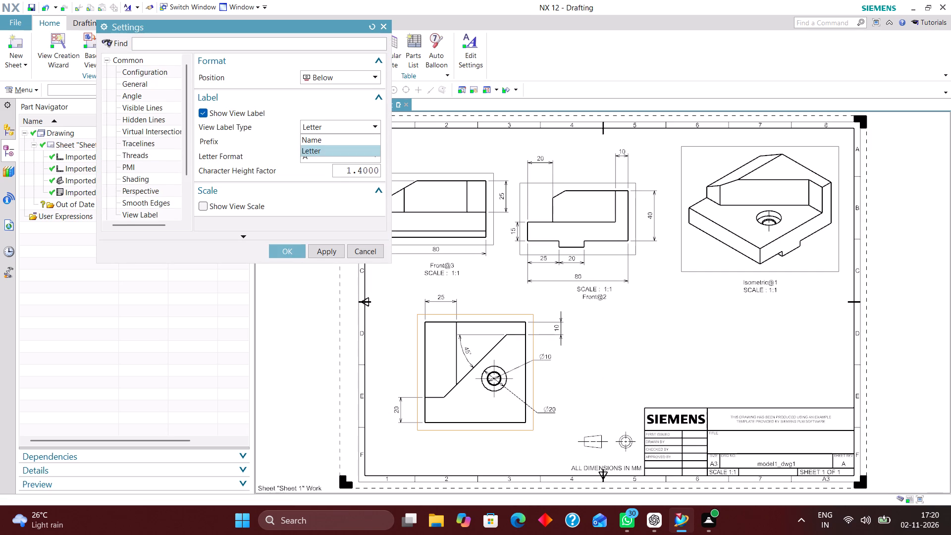
pyautogui.click(290, 252)
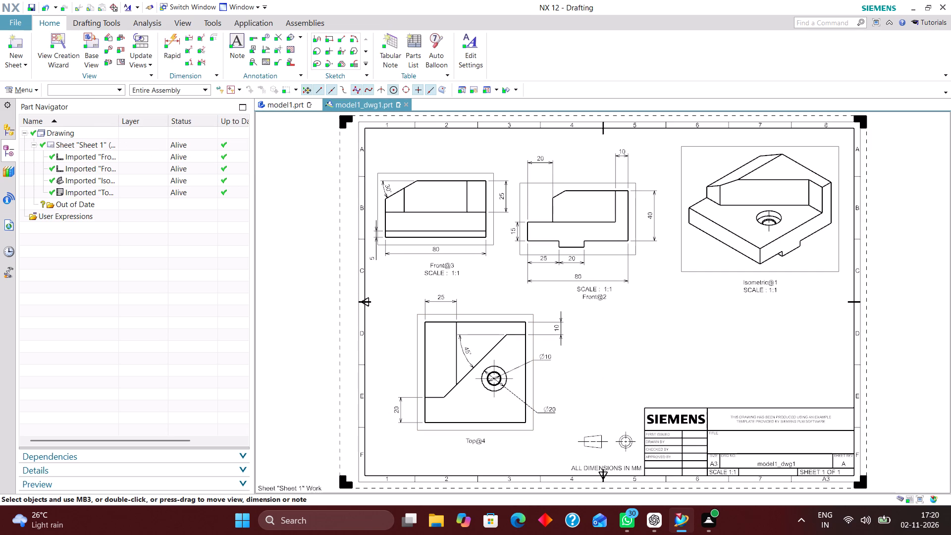
# Rename the isometric view as ISOMETRIC VIEW.
pyautogui.click(132, 182)
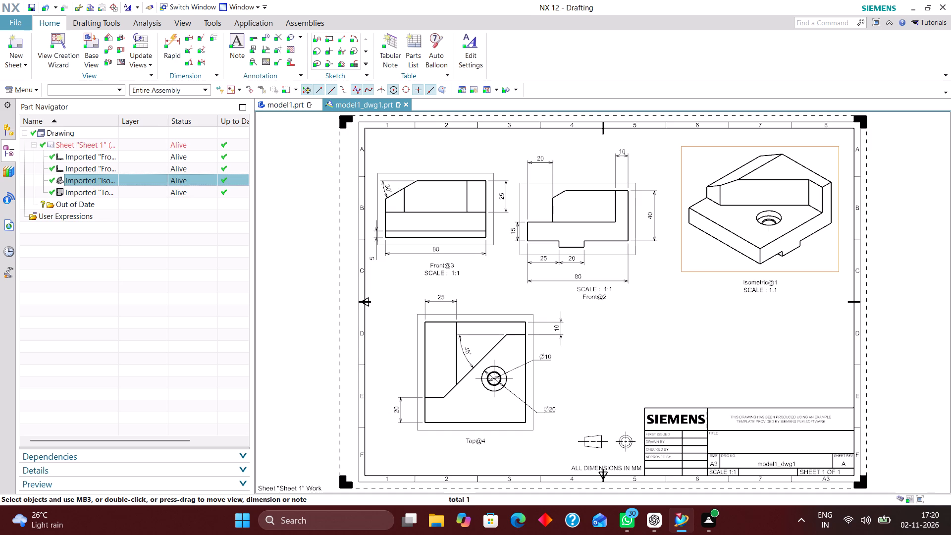
pyautogui.rightClick(134, 181)
pyautogui.click(178, 377)
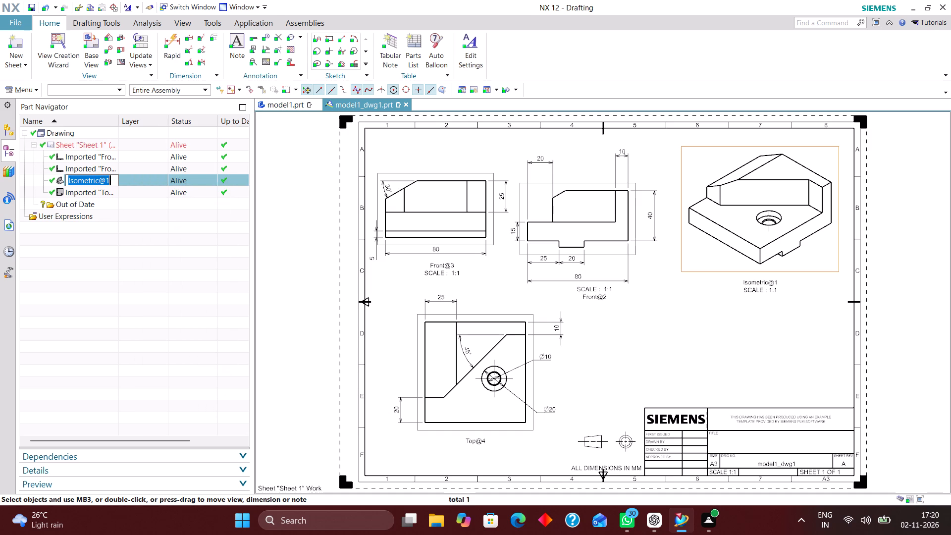
pyautogui.press('BackSpace')
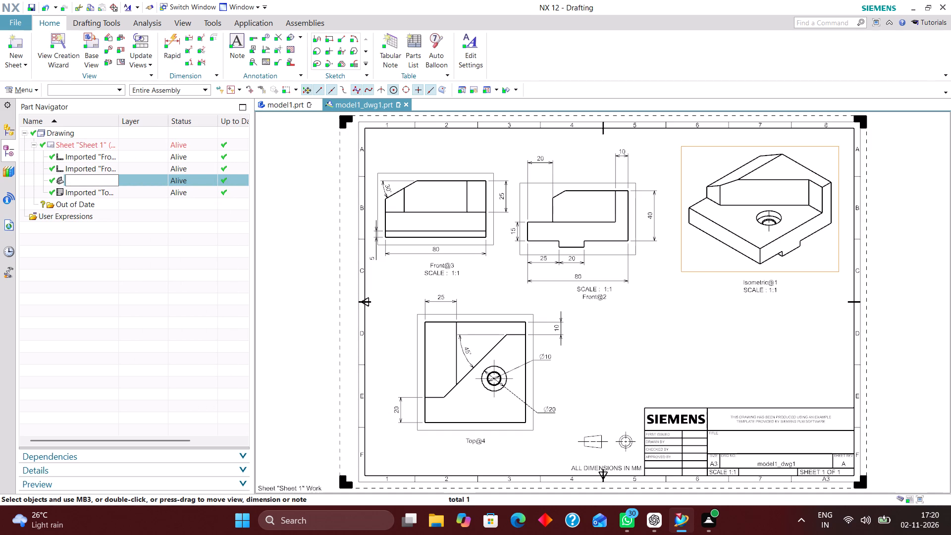
pyautogui.write('ISOMETRIC VIEW')
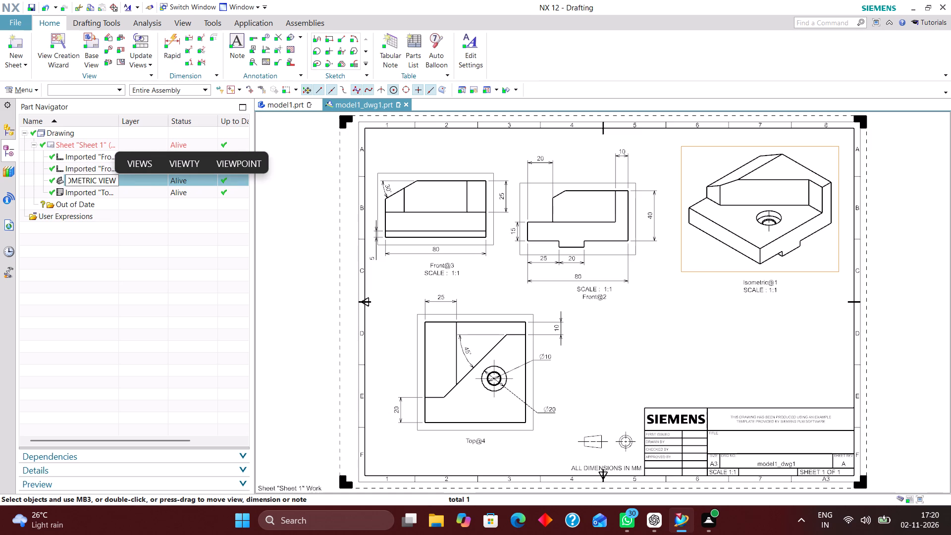
pyautogui.press('Return')
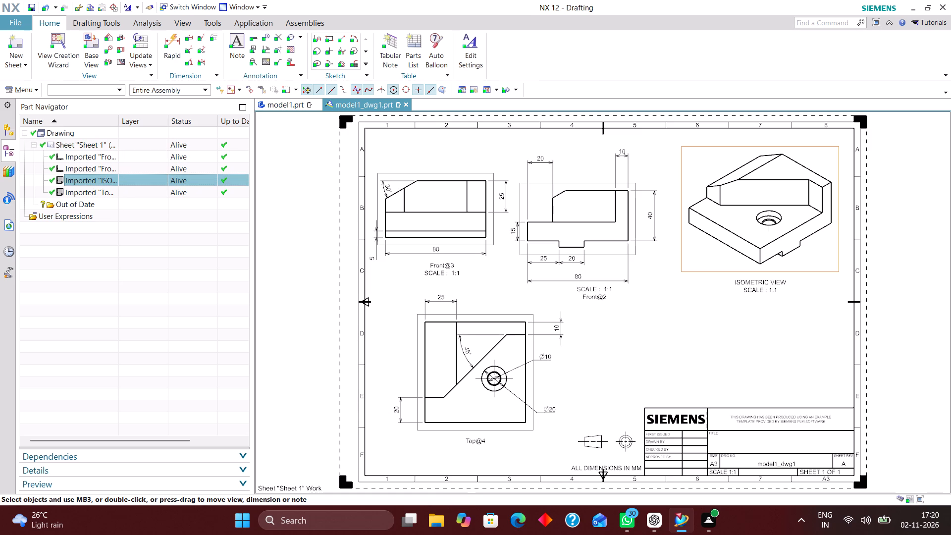
# Rename the view with the 45° angle and the hole as TOP VIEW.
pyautogui.click(130, 192)
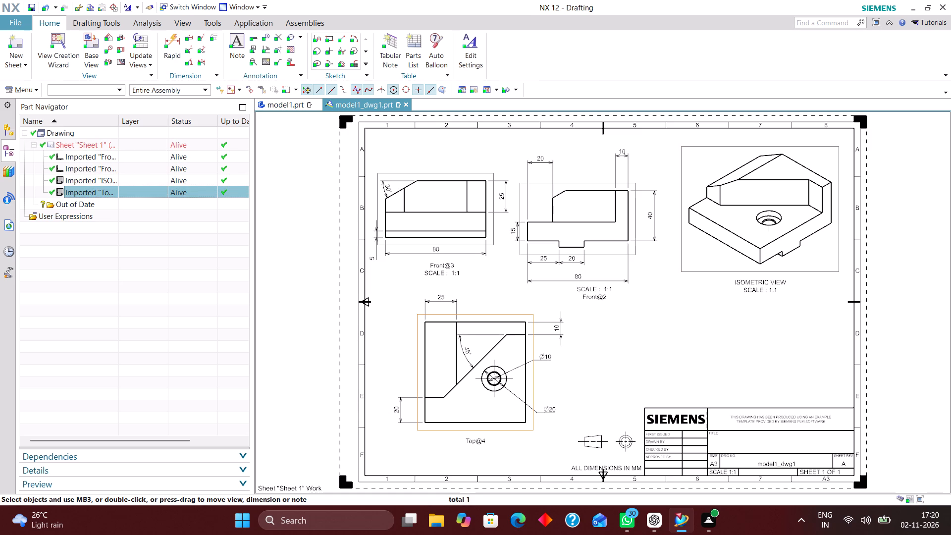
pyautogui.rightClick(130, 192)
pyautogui.click(165, 386)
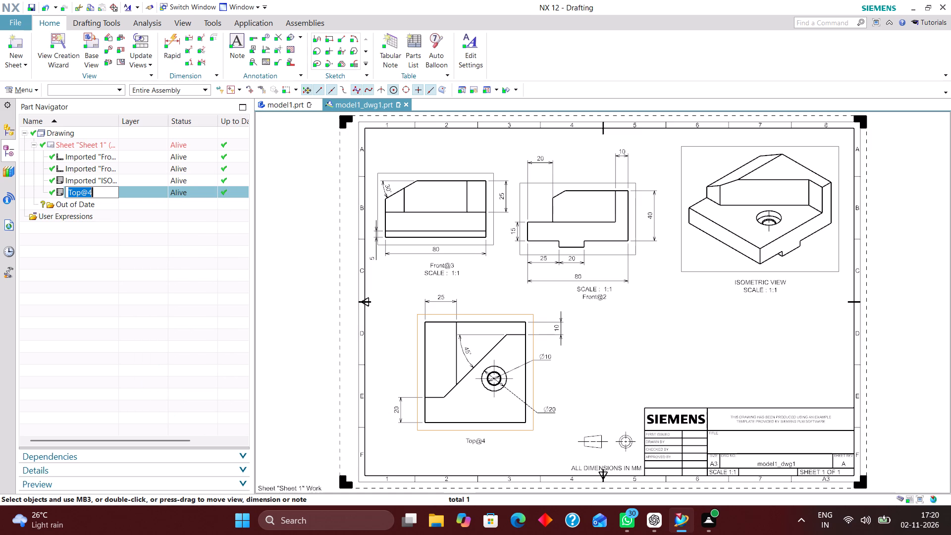
pyautogui.write('OTO')
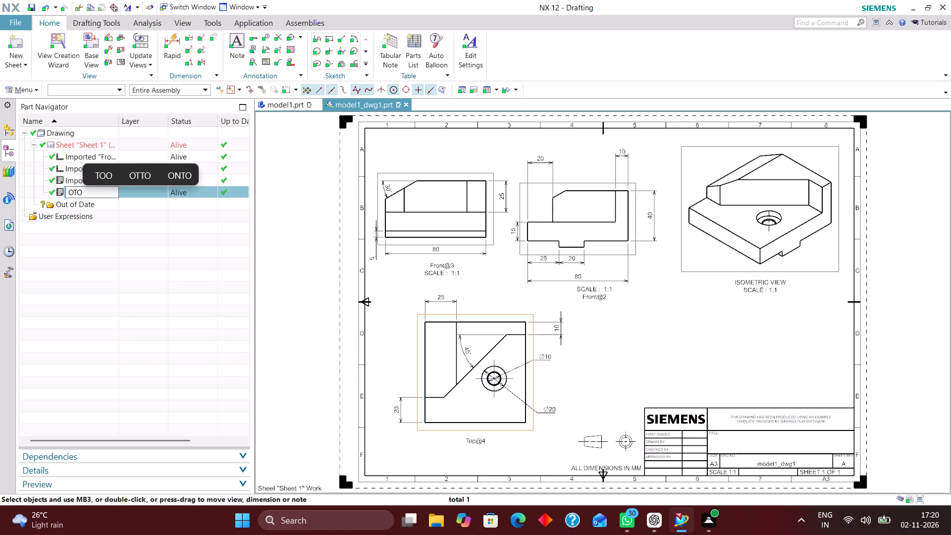
pyautogui.press('BackSpace')
pyautogui.press('BackSpace')
pyautogui.press('BackSpace')
pyautogui.write('TOP')
pyautogui.press('space')
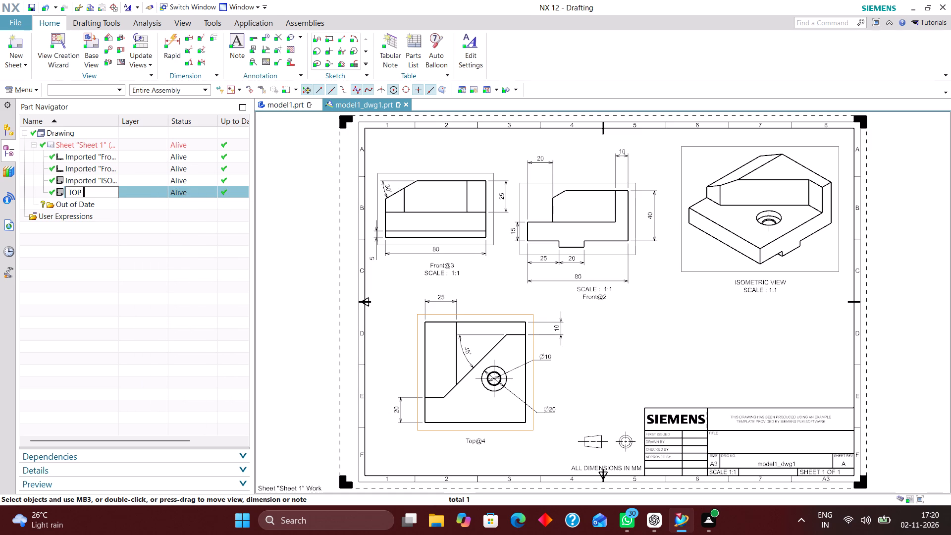
pyautogui.press('BackSpace')
pyautogui.press('space')
pyautogui.write('VIEW')
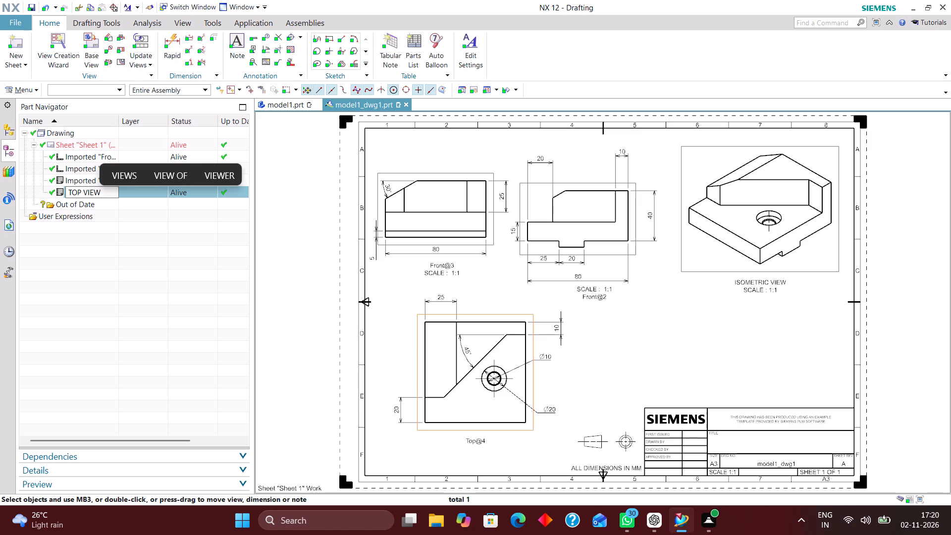
pyautogui.press('Return')
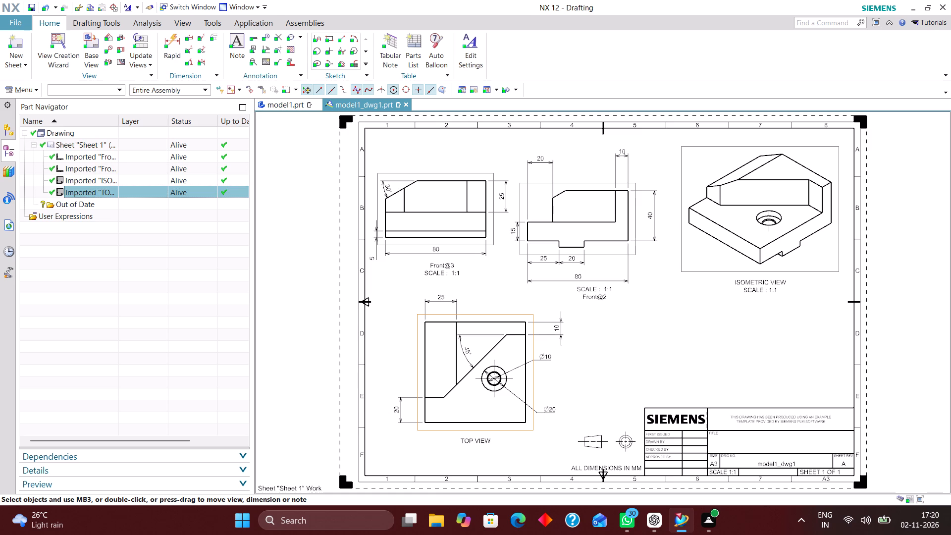
# Rename the stepped-profile view, Front@2, as FRONT VIEW.
pyautogui.click(116, 168)
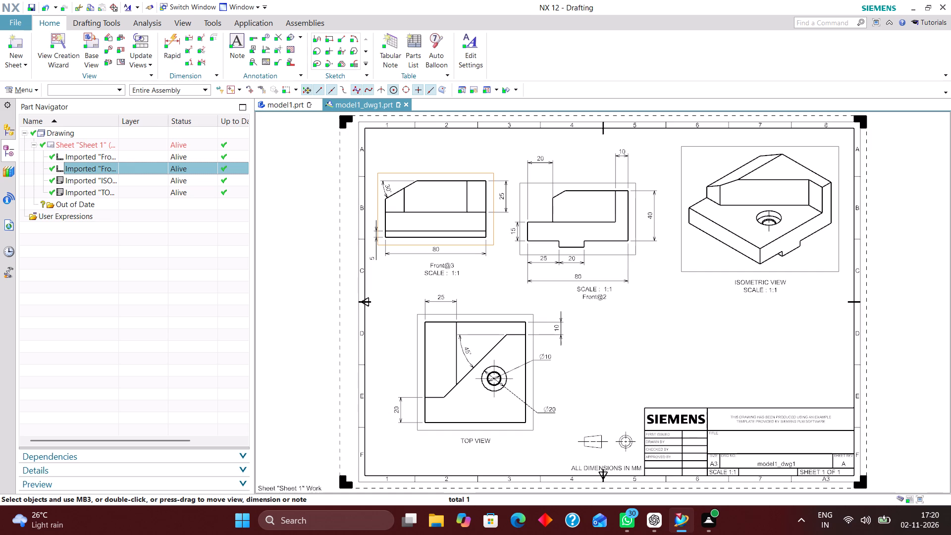
pyautogui.click(124, 155)
pyautogui.click(120, 167)
pyautogui.click(127, 157)
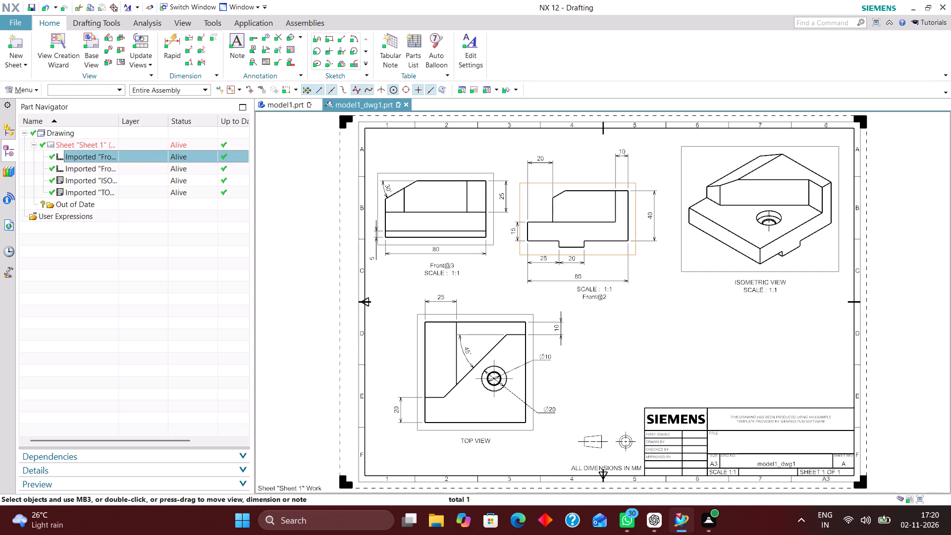
pyautogui.rightClick(126, 157)
pyautogui.click(161, 353)
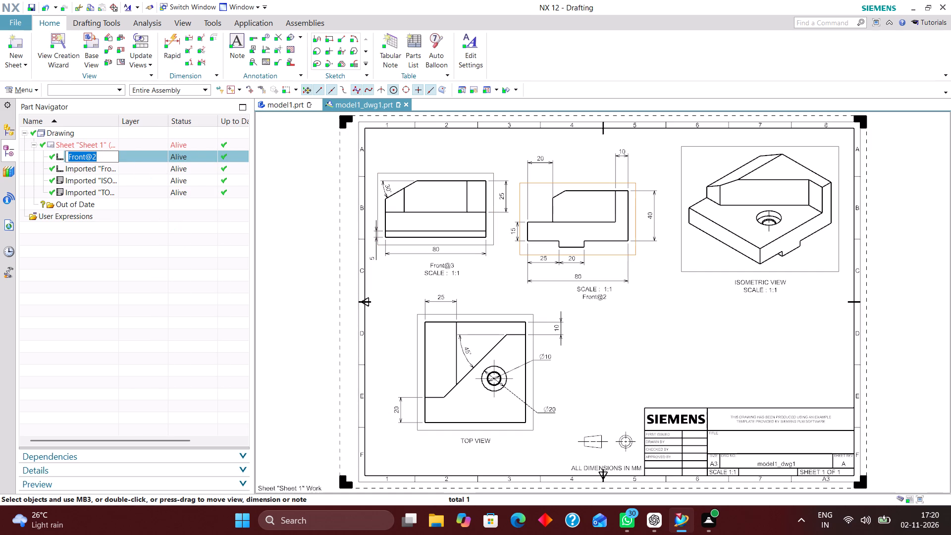
pyautogui.write('FRONT')
pyautogui.press('space')
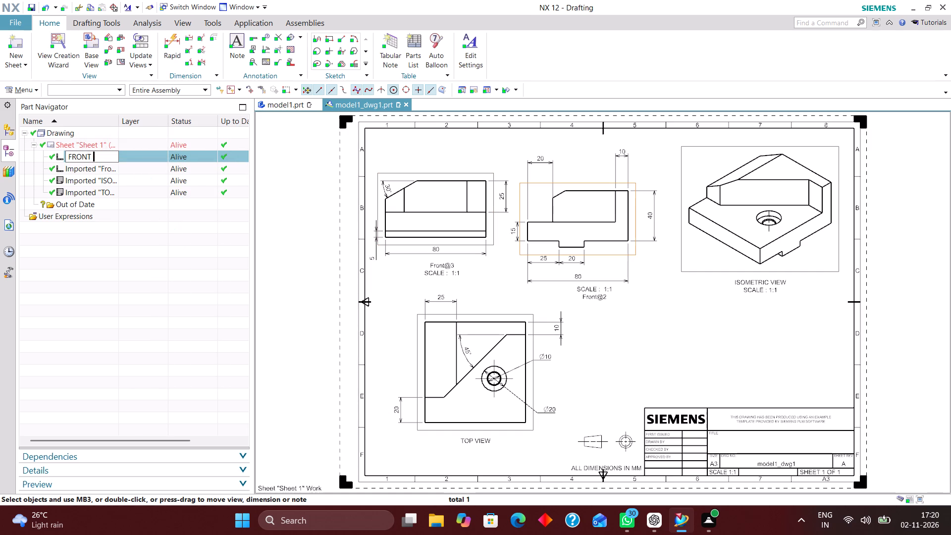
pyautogui.write('VIEW')
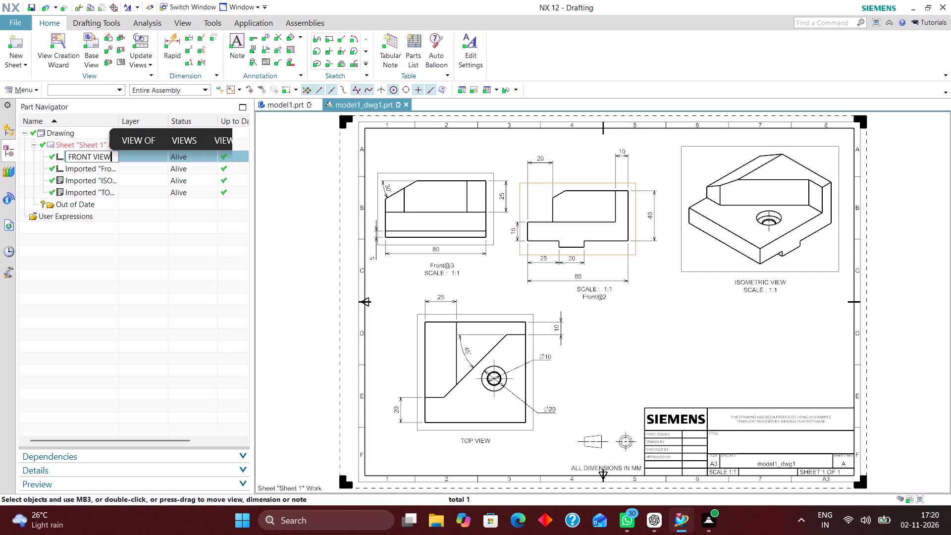
pyautogui.press('Return')
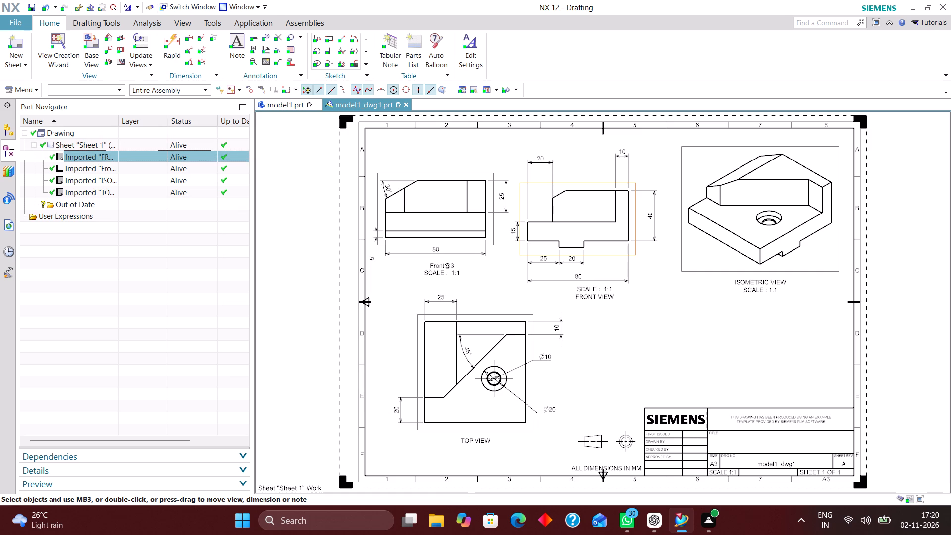
# Rename the 30° angle view, Front@3, as RIGHT VIEW.
pyautogui.click(136, 168)
pyautogui.rightClick(136, 169)
pyautogui.click(189, 368)
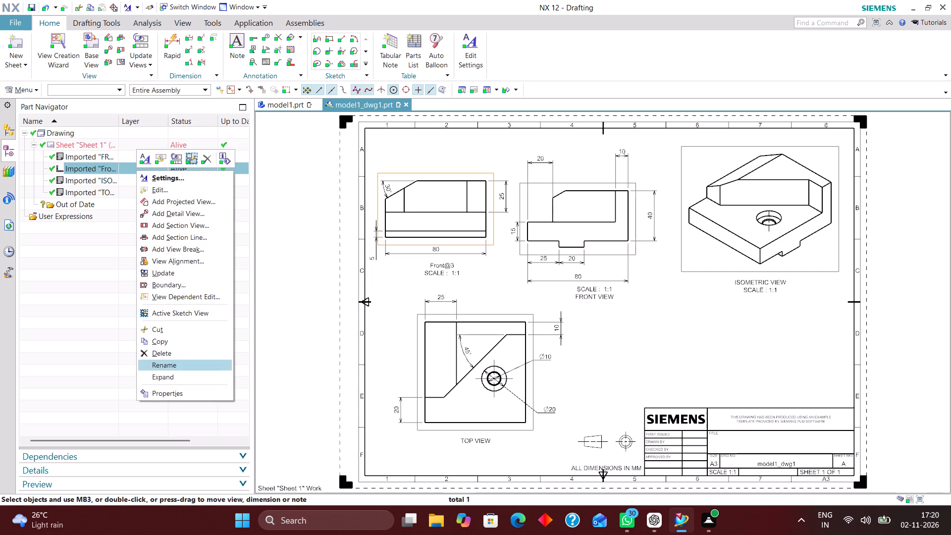
pyautogui.write('RIH')
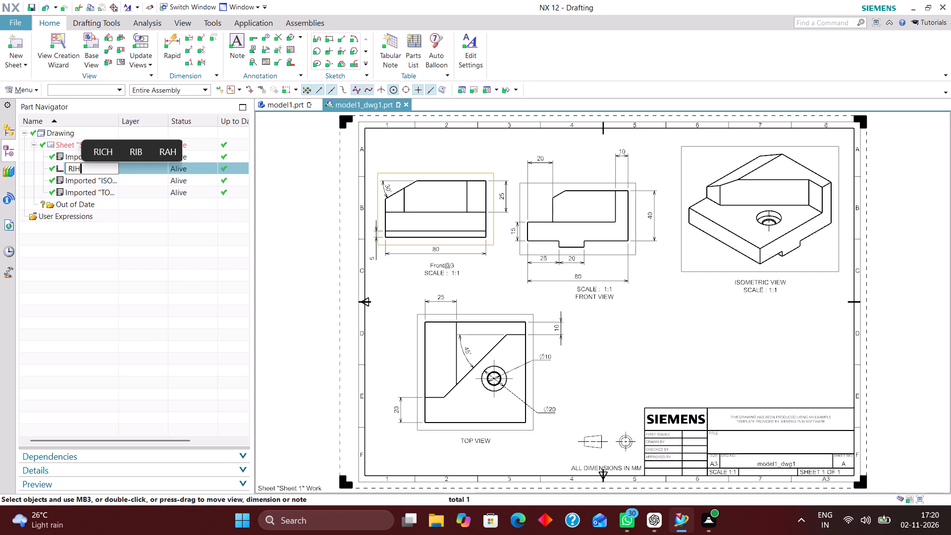
pyautogui.press('BackSpace')
pyautogui.write('GHT VI')
pyautogui.write('EW')
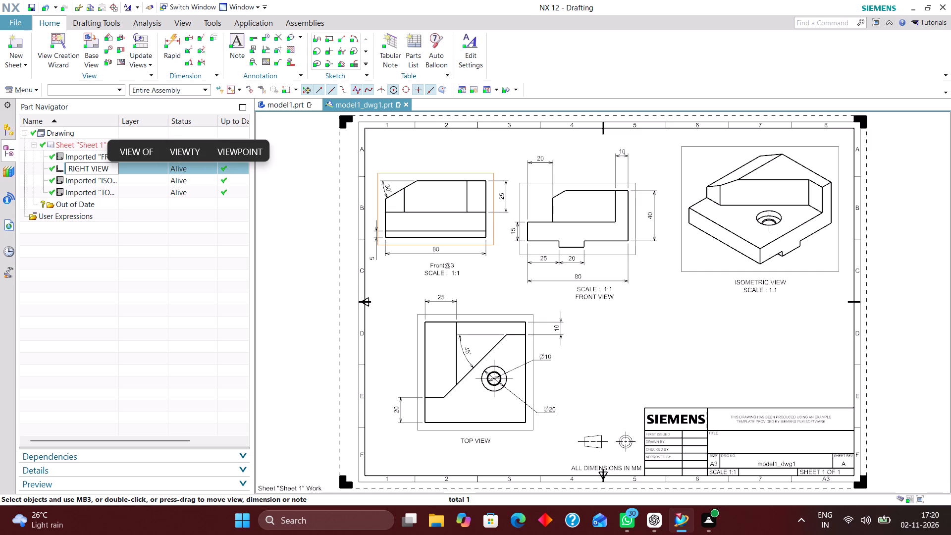
pyautogui.press('Return')
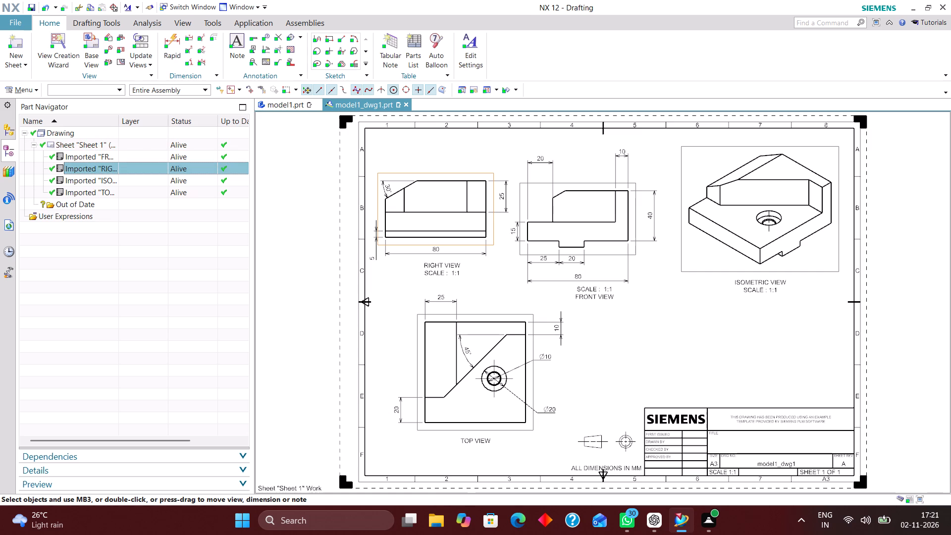
# Set the text justification of the FRONT VIEW name and scale label to Left.
pyautogui.doubleClick(598, 297)
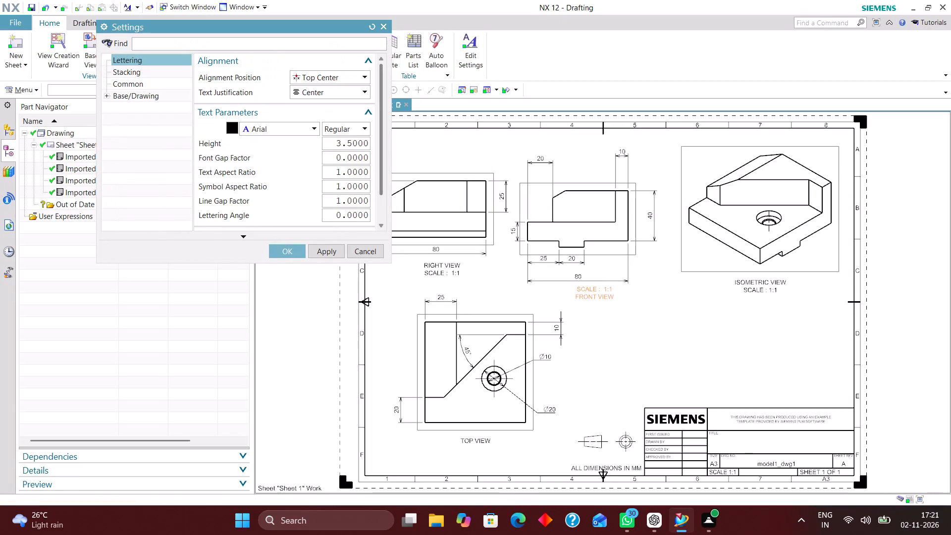
pyautogui.click(342, 93)
pyautogui.click(340, 105)
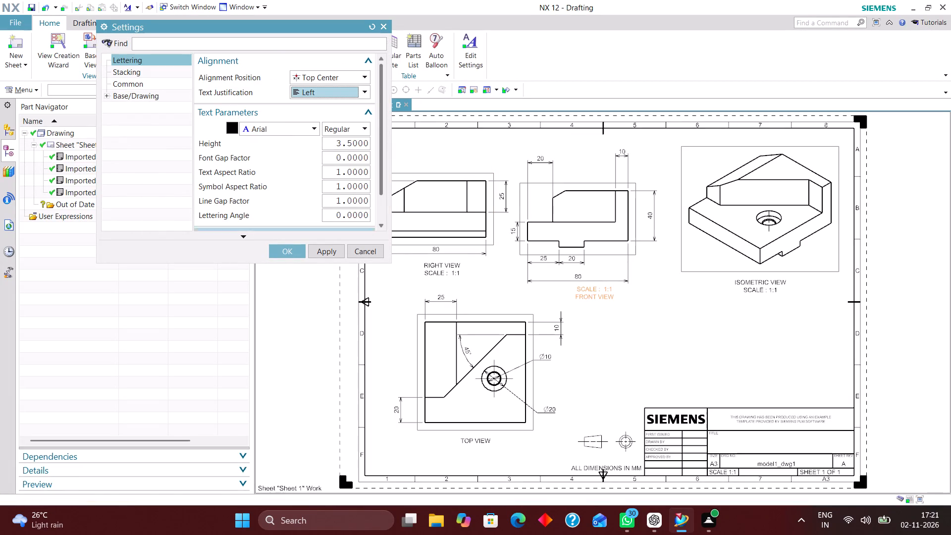
pyautogui.click(294, 253)
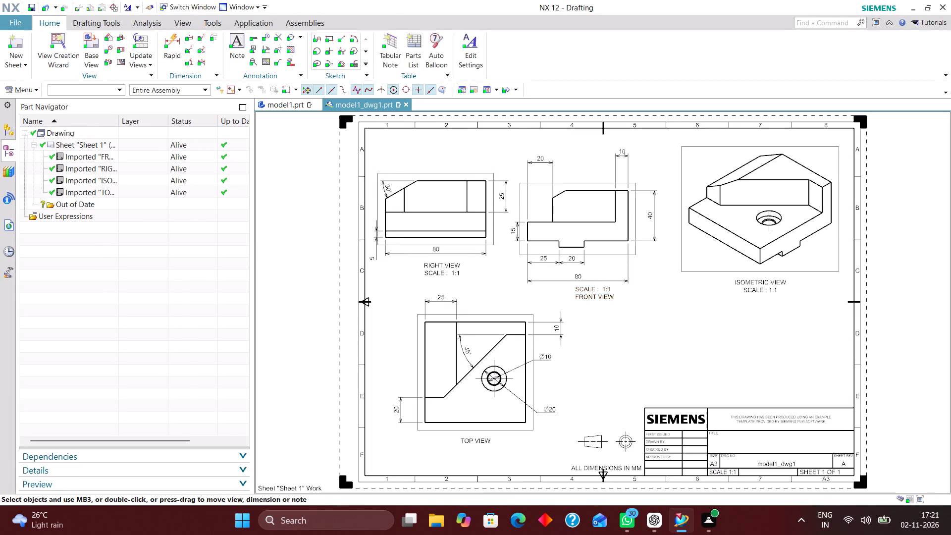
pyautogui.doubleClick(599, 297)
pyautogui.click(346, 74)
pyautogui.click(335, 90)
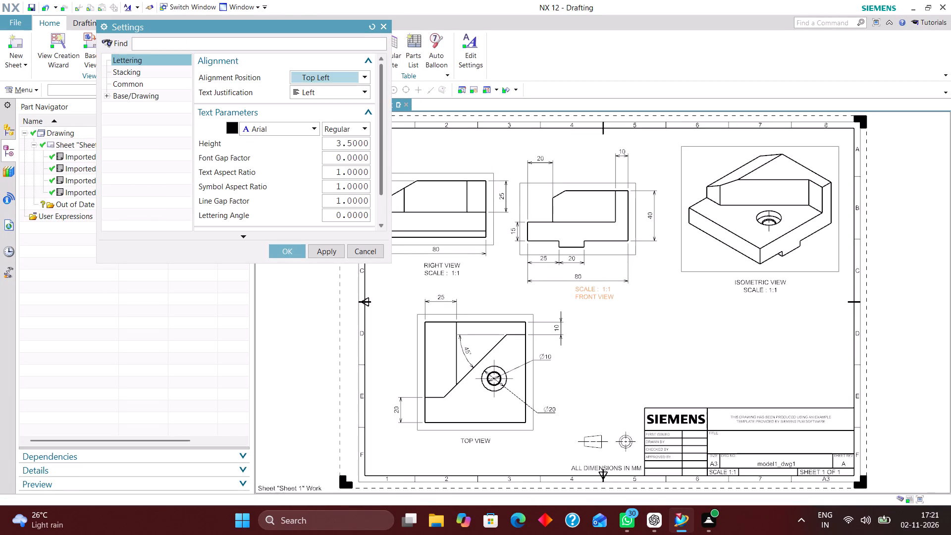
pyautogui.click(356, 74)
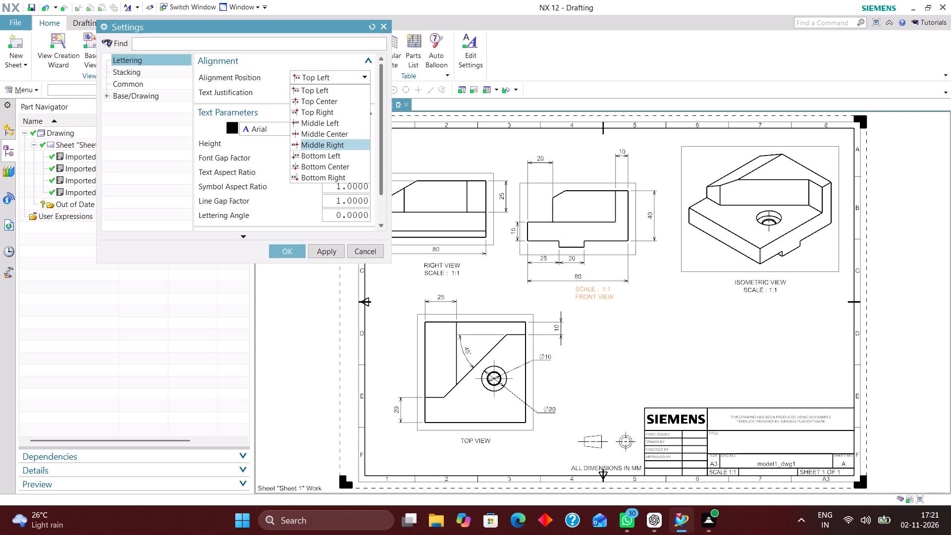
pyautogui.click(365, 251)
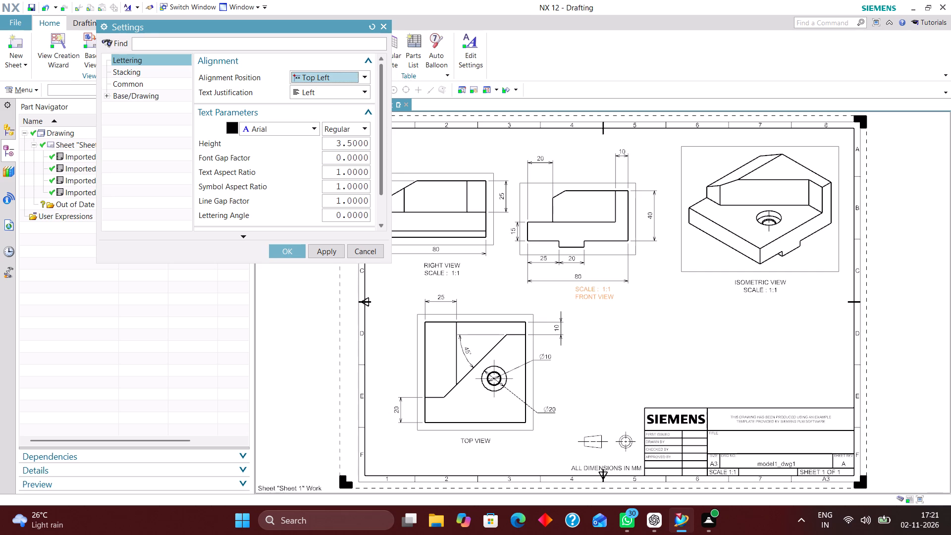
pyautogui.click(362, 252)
# Set the text justification of the ISOMETRIC VIEW name and scale label to Left.
pyautogui.doubleClick(766, 290)
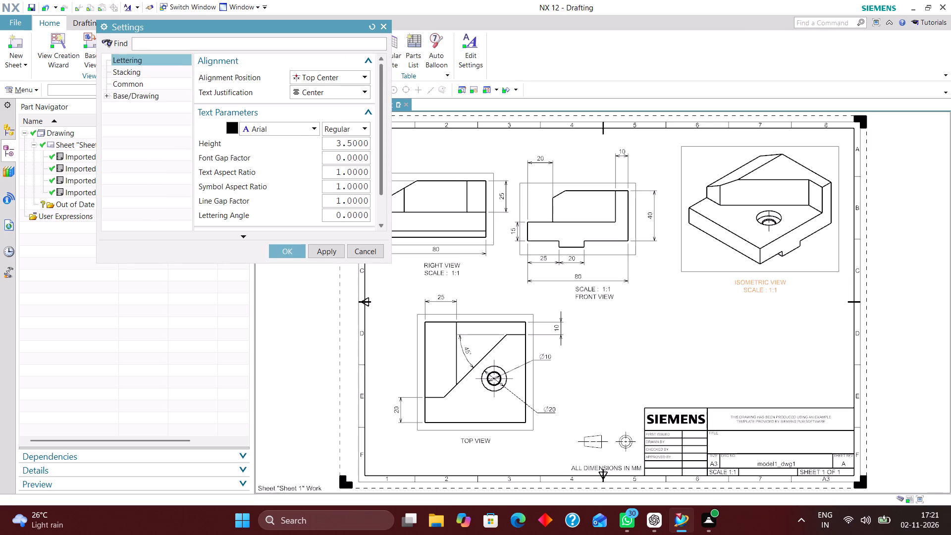
pyautogui.click(339, 91)
pyautogui.click(322, 107)
pyautogui.click(286, 249)
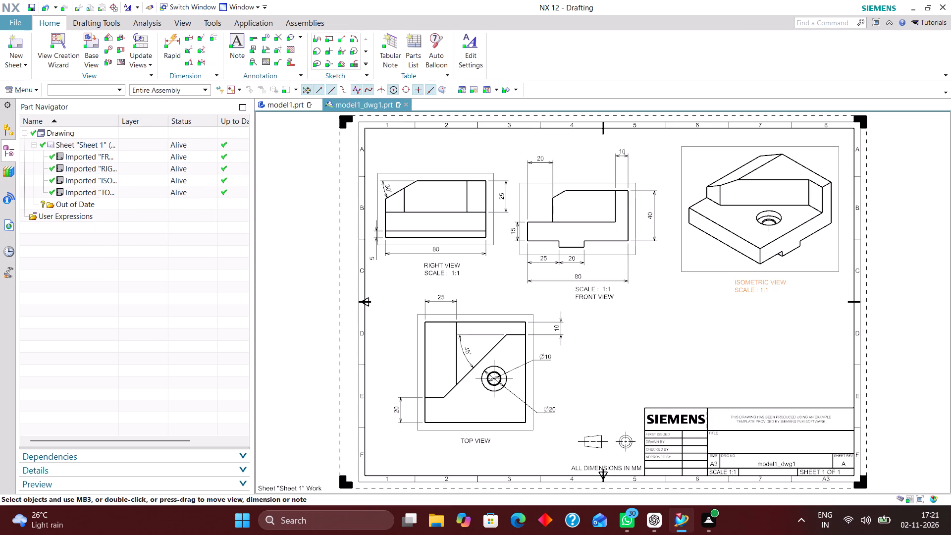
# Set the scale position in the FRONT VIEW label to Below so the scale follows the view name.
pyautogui.doubleClick(586, 292)
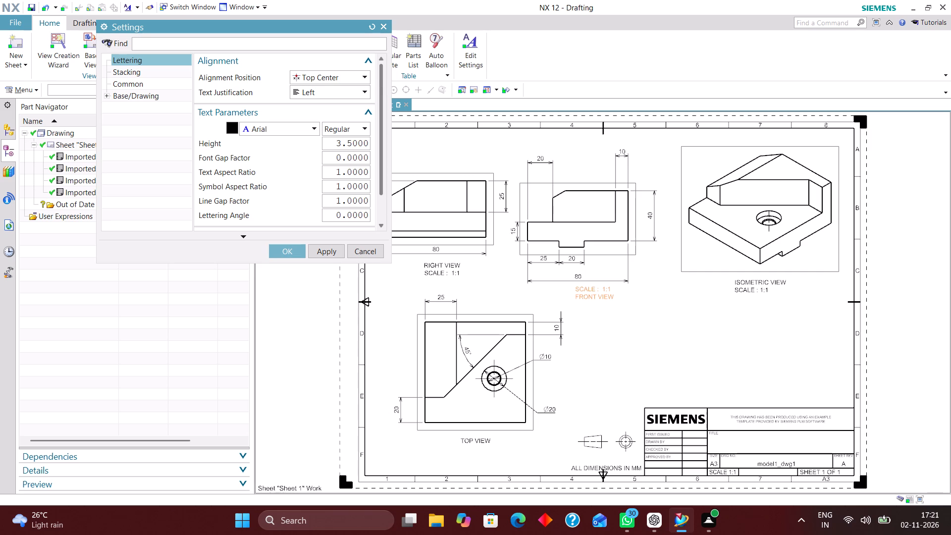
pyautogui.scroll(-4, 266, 175)
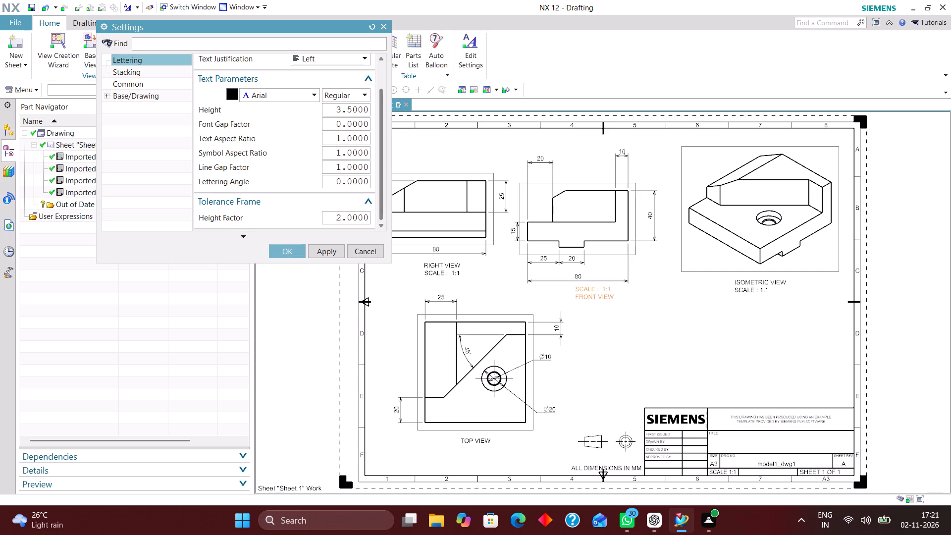
pyautogui.click(242, 236)
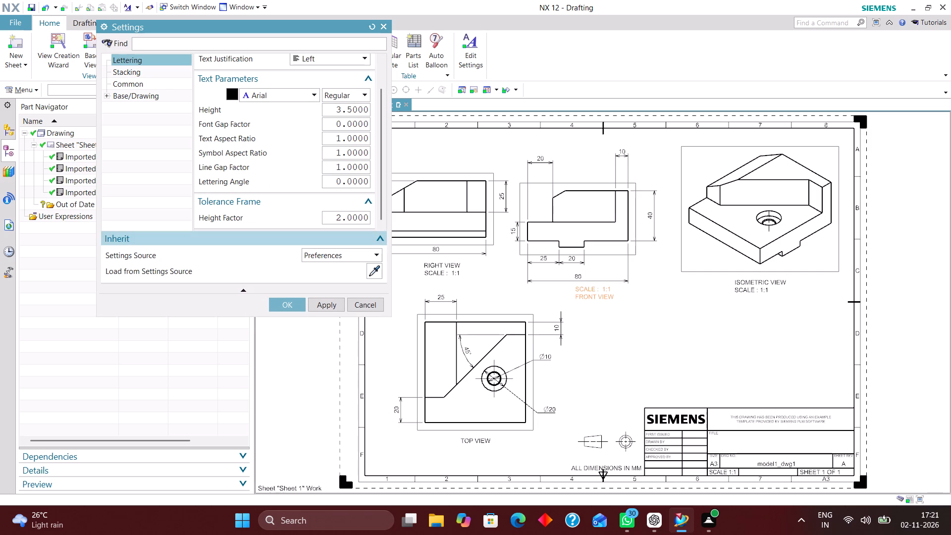
pyautogui.click(350, 257)
pyautogui.click(350, 257)
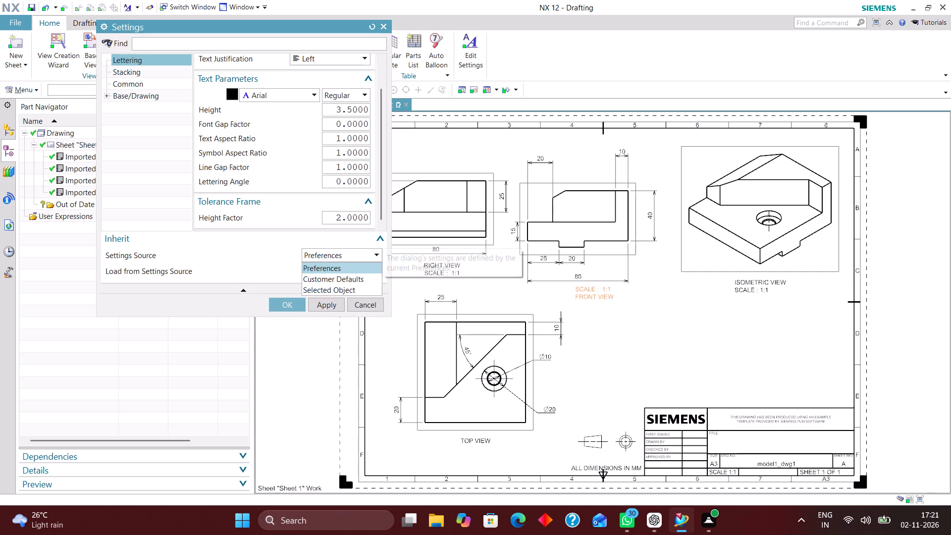
pyautogui.click(137, 72)
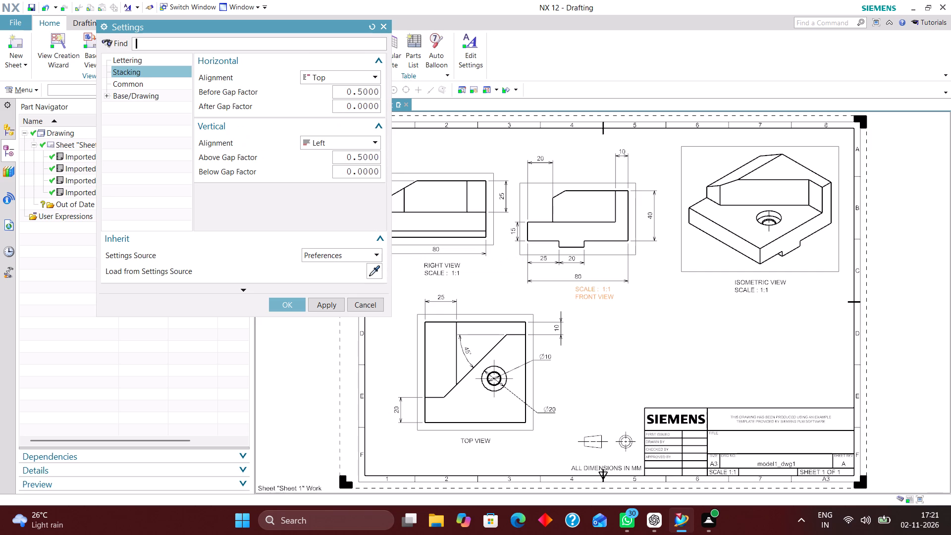
pyautogui.click(140, 85)
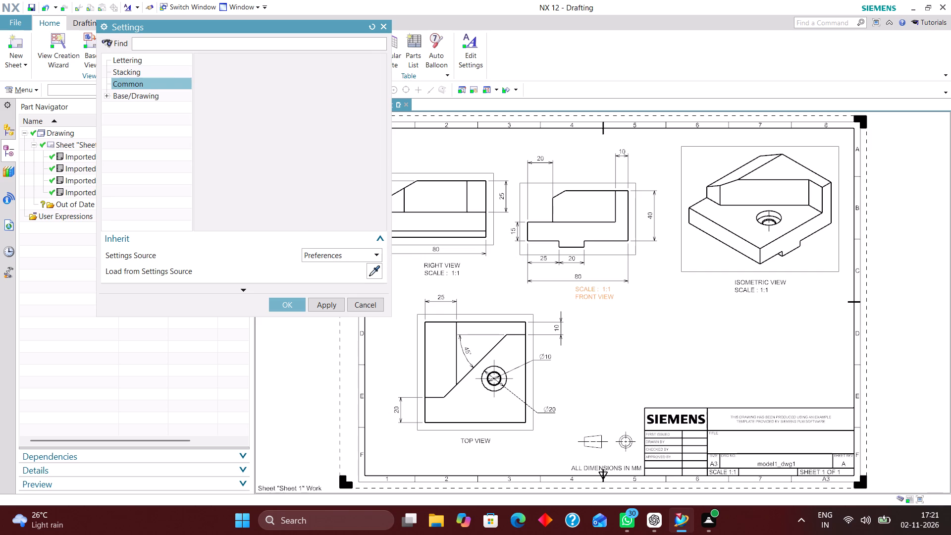
pyautogui.click(140, 95)
pyautogui.click(341, 154)
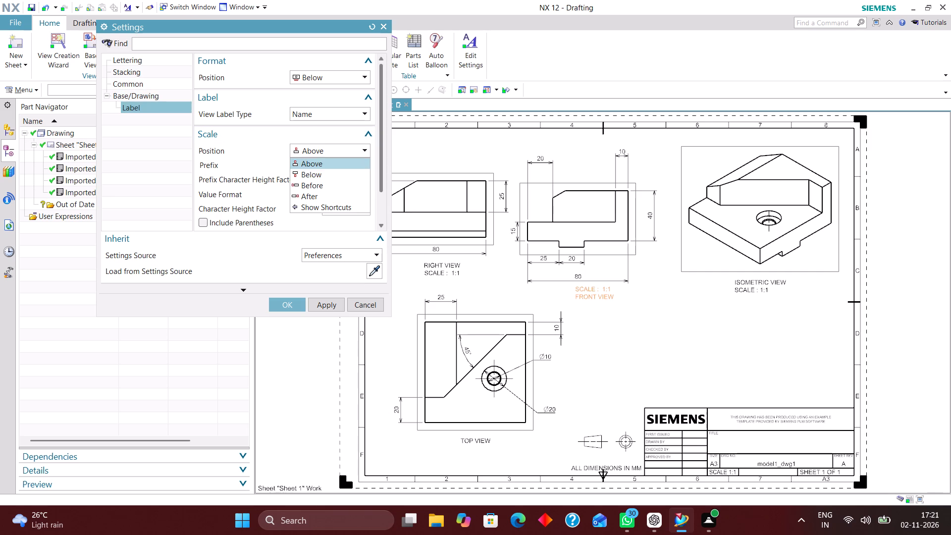
pyautogui.click(327, 177)
pyautogui.click(282, 302)
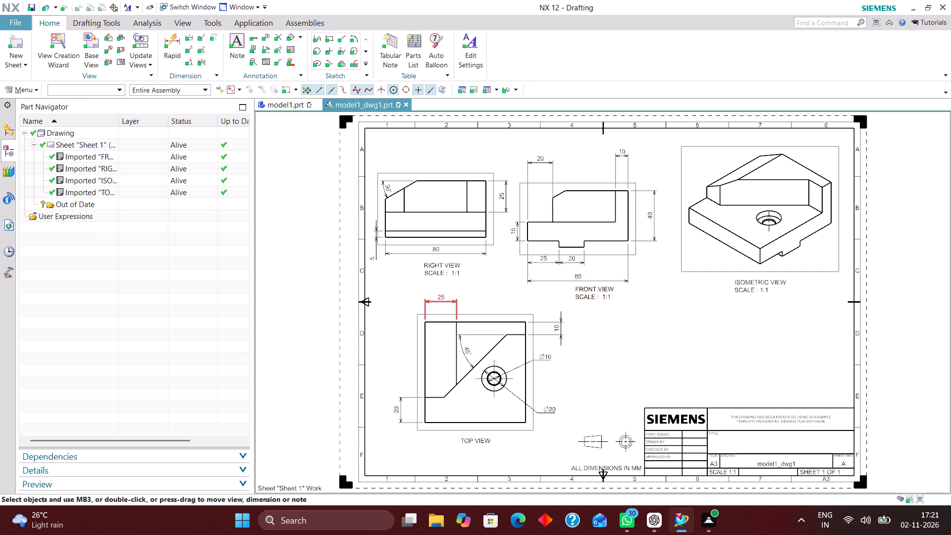
# Populate the title block cell under MATERIAL (Label12) with WEIGHT (kg).
pyautogui.moveTo(672, 307); pyautogui.dragTo(616, 373, button='right')
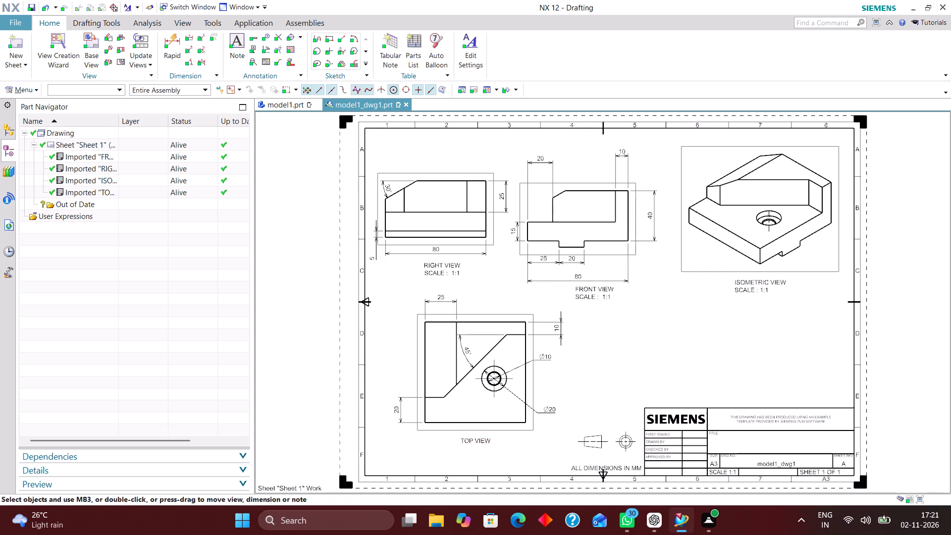
pyautogui.moveTo(616, 373); pyautogui.dragTo(615, 375, button='right')
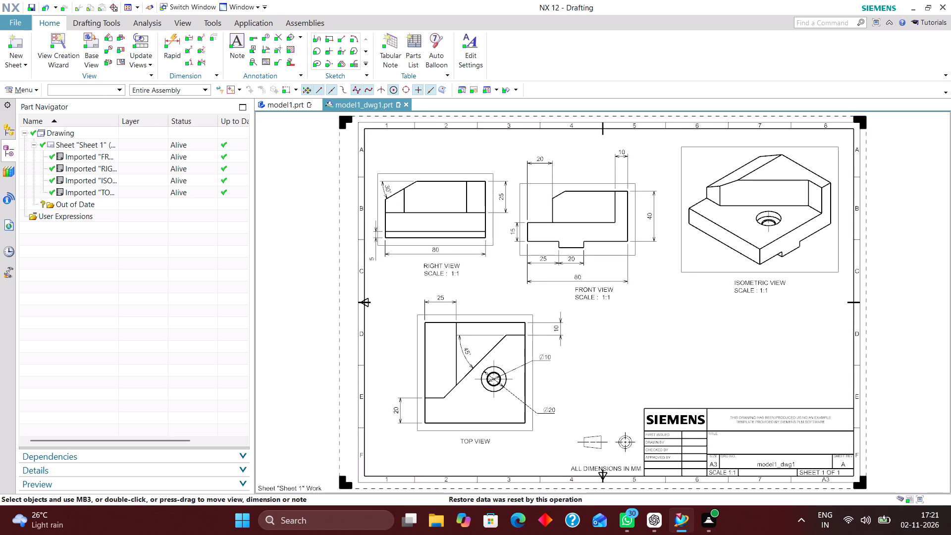
pyautogui.hotkey('ctrl', 'l')
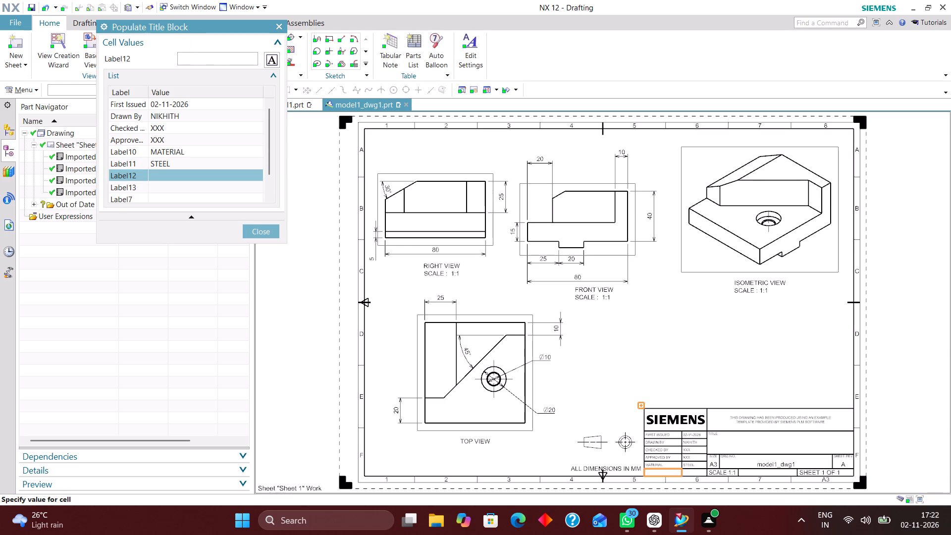
pyautogui.write('WEIGHT')
pyautogui.press('space')
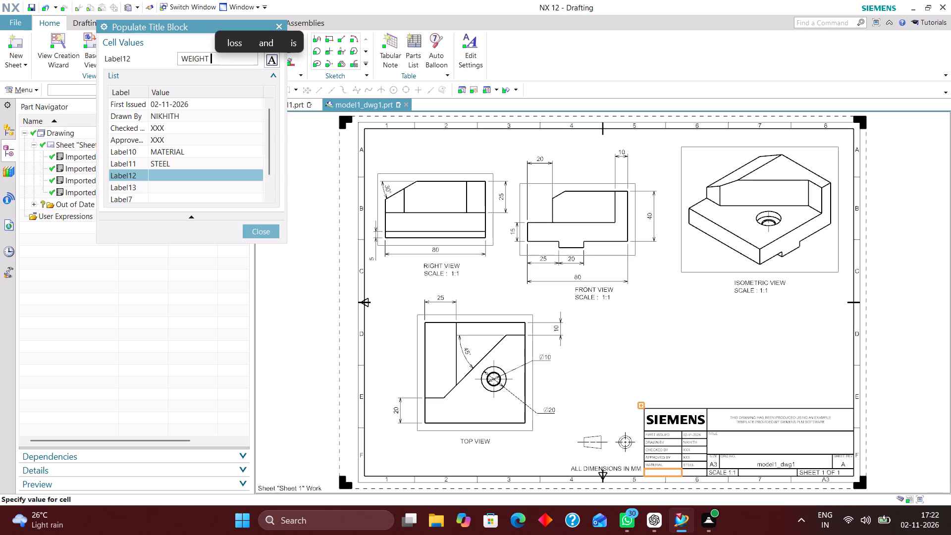
pyautogui.write('()')
pyautogui.hotkey('shift', 'Left')
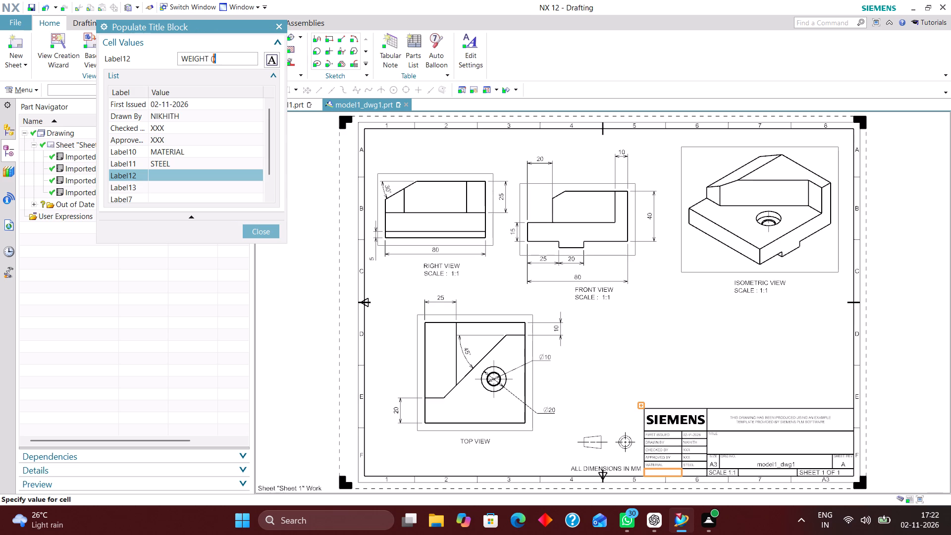
pyautogui.press('Left')
pyautogui.press('Right')
pyautogui.write('kg')
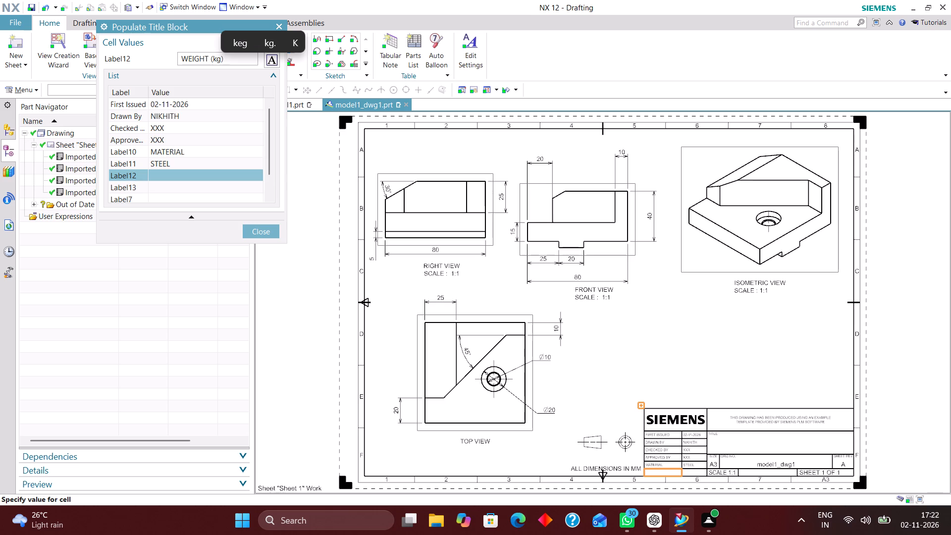
pyautogui.press('Return')
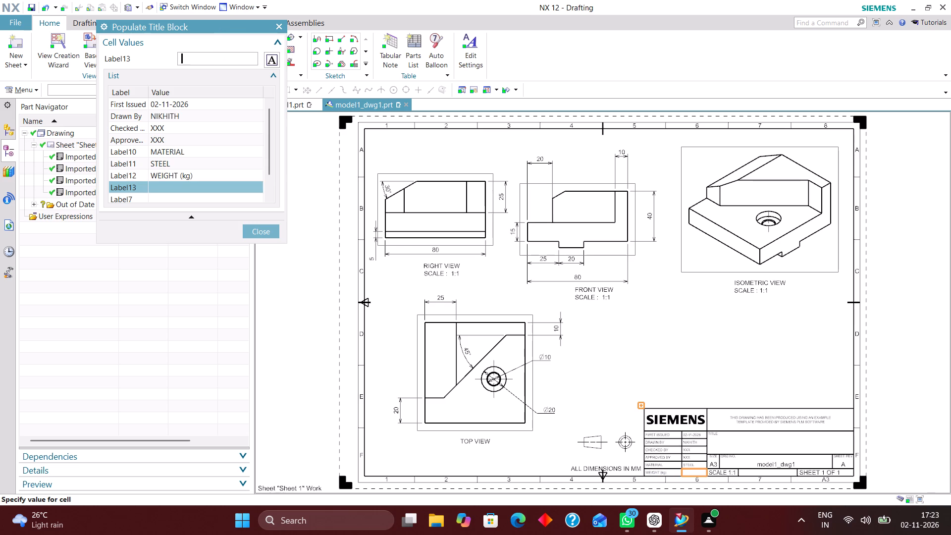
# Populate the title block's TITLE cell (Label7) with ANGLED MOUNTING SUPPORT BRACKET in capitals.
pyautogui.press('Return')
pyautogui.press('v')
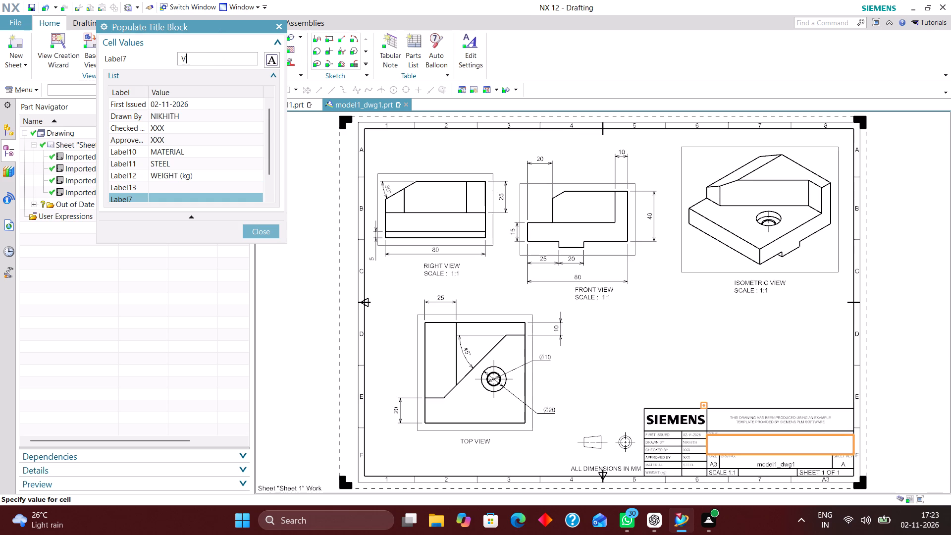
pyautogui.press('BackSpace')
pyautogui.hotkey('ctrl', 'v')
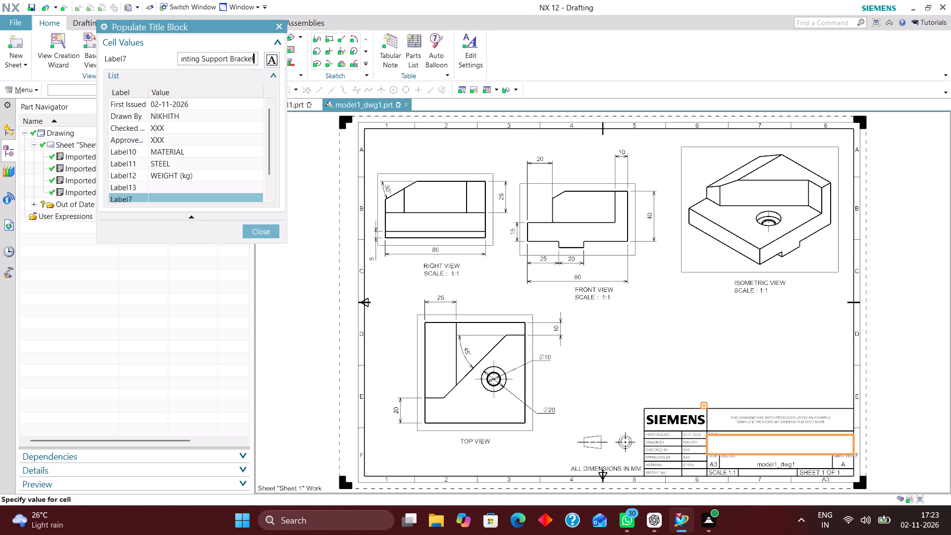
pyautogui.press('BackSpace')
pyautogui.press('BackSpace')
pyautogui.press('BackSpace')
pyautogui.press('BackSpace')
pyautogui.press('BackSpace')
pyautogui.press('BackSpace')
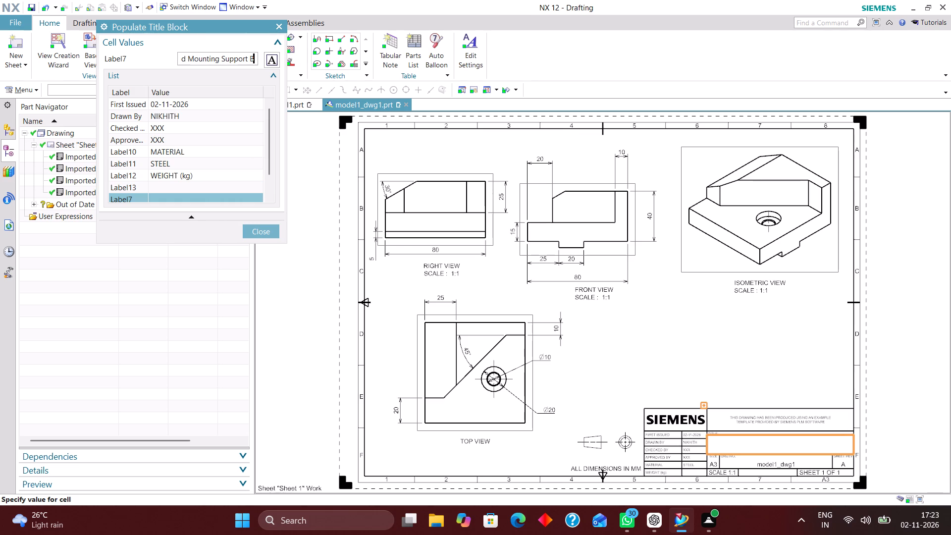
pyautogui.write('RACKET')
pyautogui.press('Left')
pyautogui.press('Left')
pyautogui.press('Left')
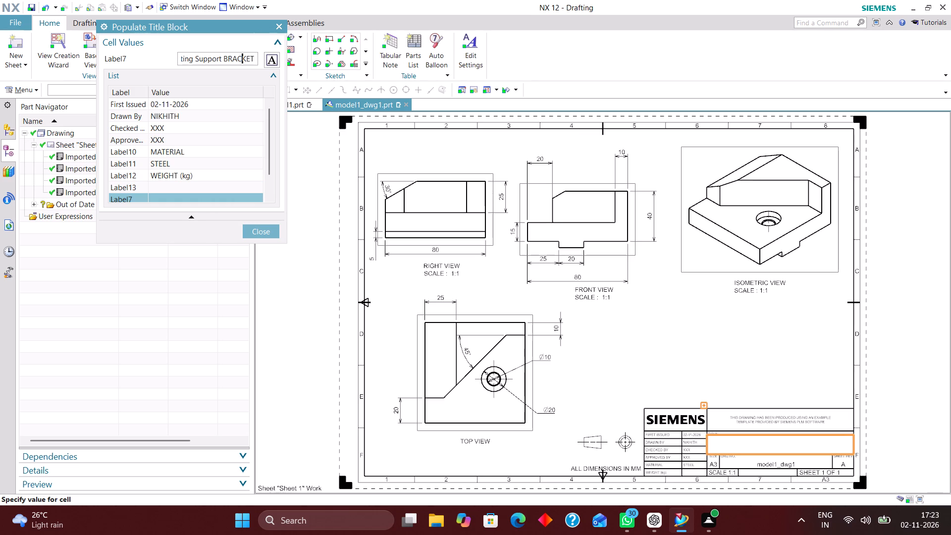
pyautogui.press('Left')
pyautogui.press('Left')
pyautogui.press('Left')
pyautogui.press('Left')
pyautogui.press('Left')
pyautogui.press('BackSpace')
pyautogui.press('BackSpace')
pyautogui.press('BackSpace')
pyautogui.press('BackSpace')
pyautogui.press('BackSpace')
pyautogui.press('BackSpace')
pyautogui.write('UPPORT')
pyautogui.press('Left')
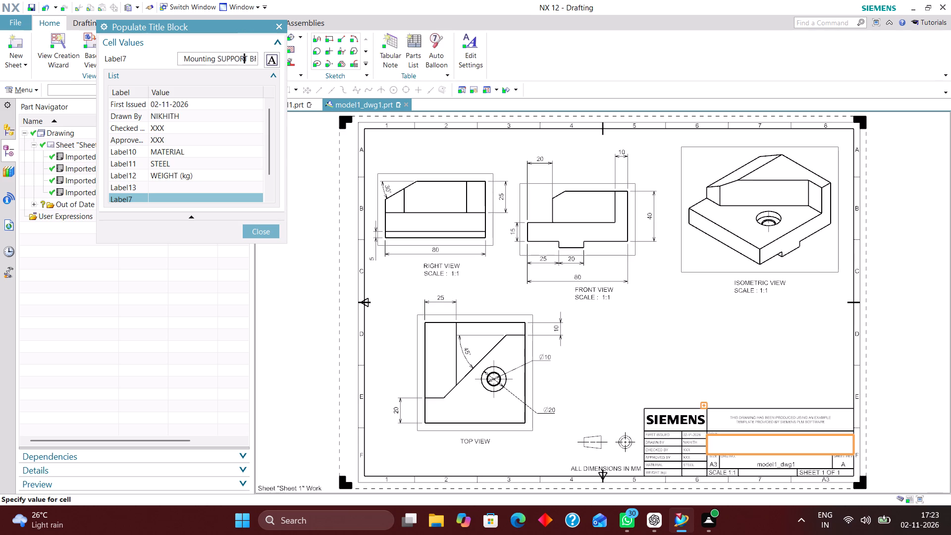
pyautogui.press('Left')
pyautogui.press('Left')
pyautogui.press('Left')
pyautogui.press('Left')
pyautogui.press('Left')
pyautogui.press('Left')
pyautogui.press('Left')
pyautogui.press('BackSpace')
pyautogui.press('BackSpace')
pyautogui.press('BackSpace')
pyautogui.press('BackSpace')
pyautogui.press('BackSpace')
pyautogui.press('BackSpace')
pyautogui.press('BackSpace')
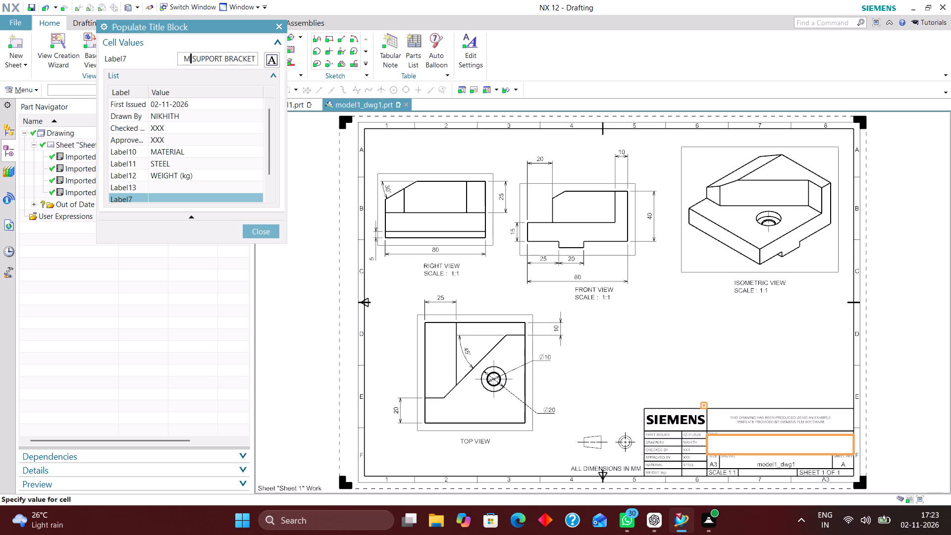
pyautogui.write('OUN')
pyautogui.write('TING')
pyautogui.press('Left')
pyautogui.press('Left')
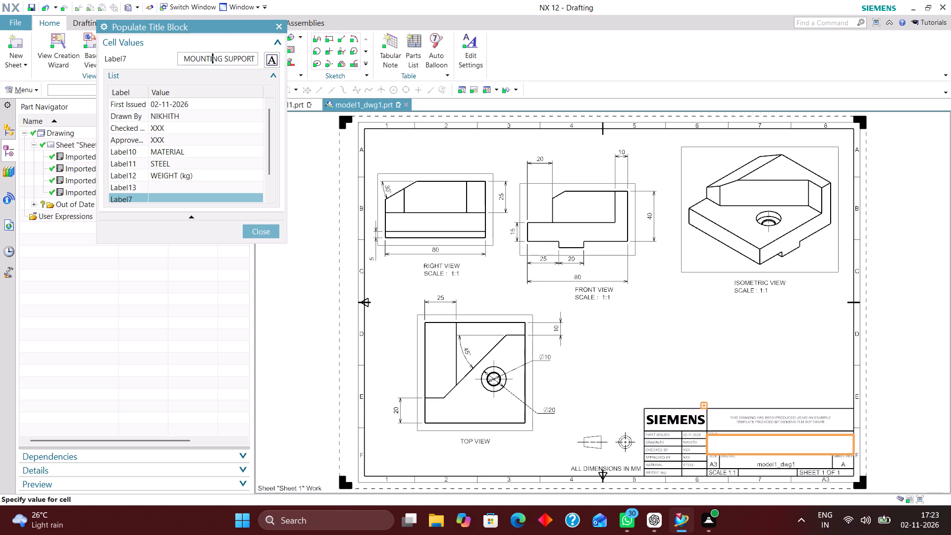
pyautogui.press('Left')
pyautogui.press('Left')
pyautogui.press('Left')
pyautogui.press('Left')
pyautogui.press('Left')
pyautogui.press('Left')
pyautogui.press('Left')
pyautogui.press('Left')
pyautogui.press('Left')
pyautogui.press('Left')
pyautogui.press('Left')
pyautogui.press('Left')
pyautogui.press('Left')
pyautogui.press('Left')
pyautogui.press('Left')
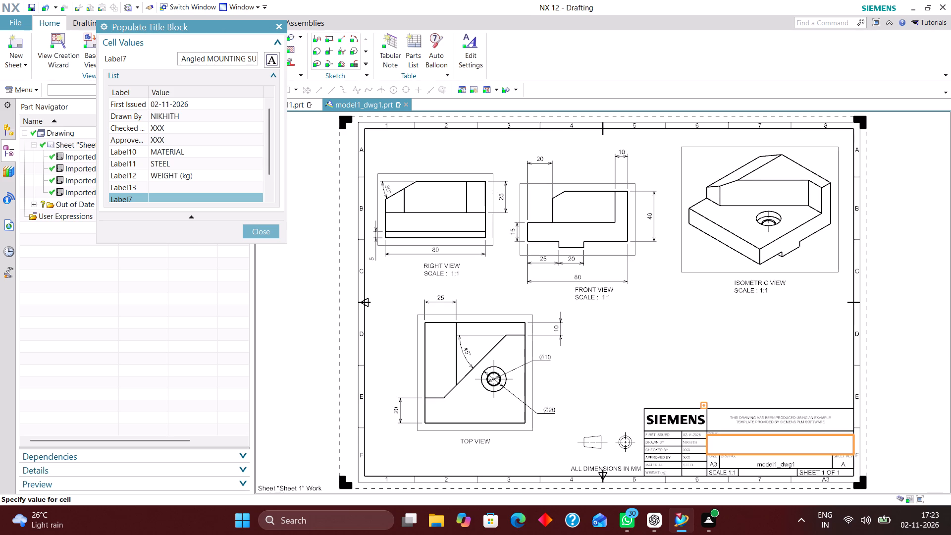
pyautogui.press('Right')
pyautogui.press('Right')
pyautogui.press('Right')
pyautogui.press('Right')
pyautogui.press('Right')
pyautogui.press('Right')
pyautogui.press('BackSpace')
pyautogui.press('BackSpace')
pyautogui.press('BackSpace')
pyautogui.press('BackSpace')
pyautogui.press('BackSpace')
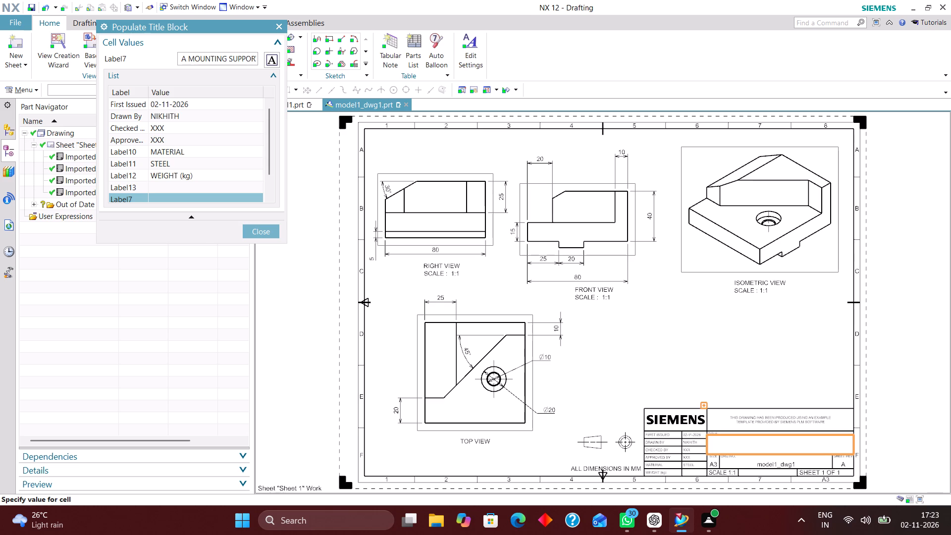
pyautogui.write('NGLED')
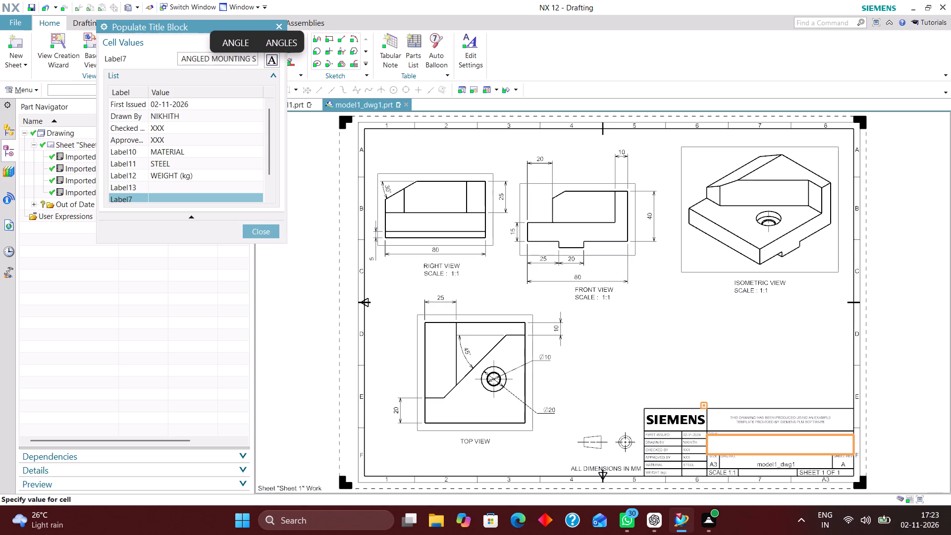
pyautogui.press('Return')
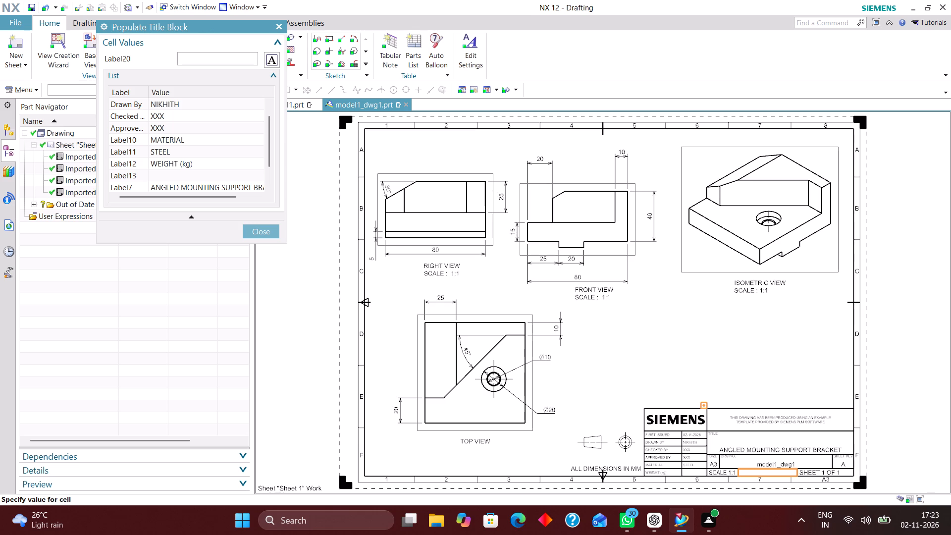
# Populate the title block cell beside SCALE (Label20) with XXX and finish populating.
pyautogui.write('XXX')
pyautogui.press('Return')
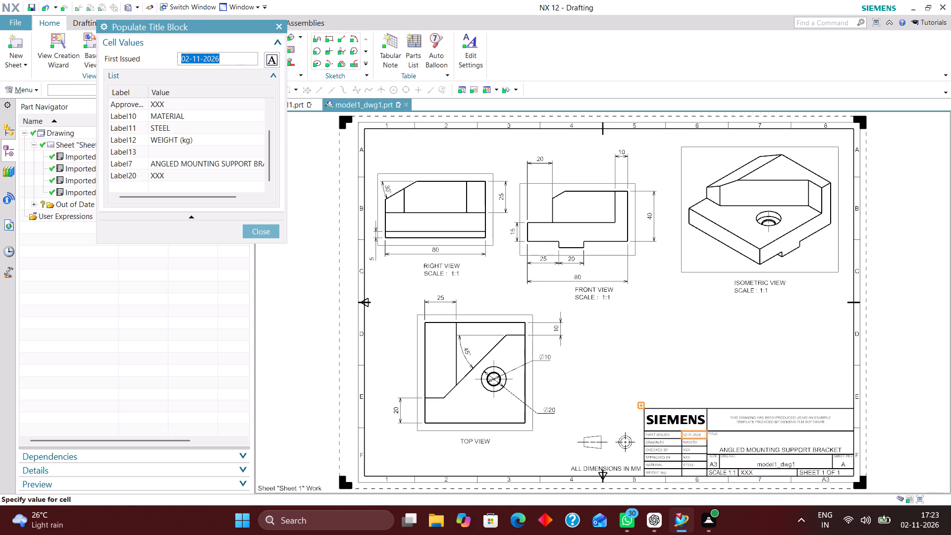
pyautogui.click(262, 231)
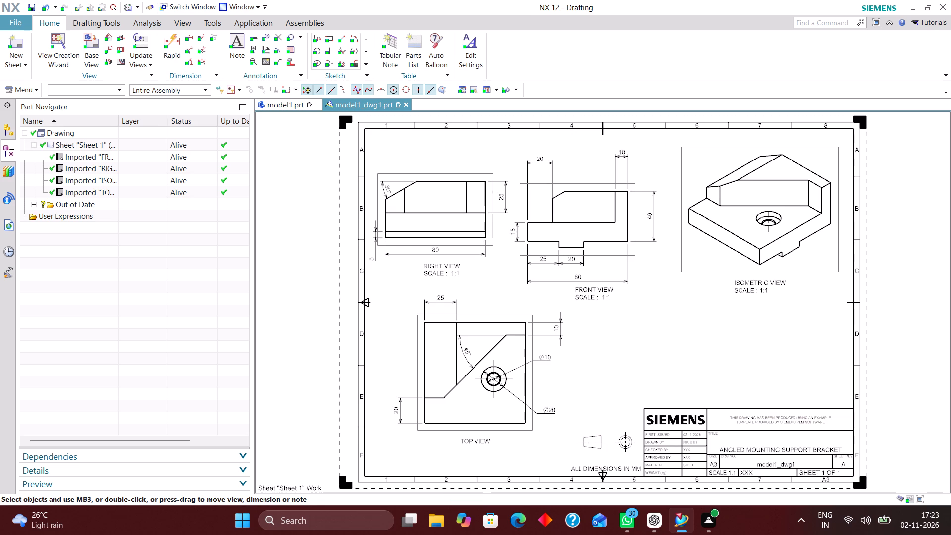
# Switch to the model1.prt model and update its weight data in the displayed part properties.
pyautogui.click(284, 107)
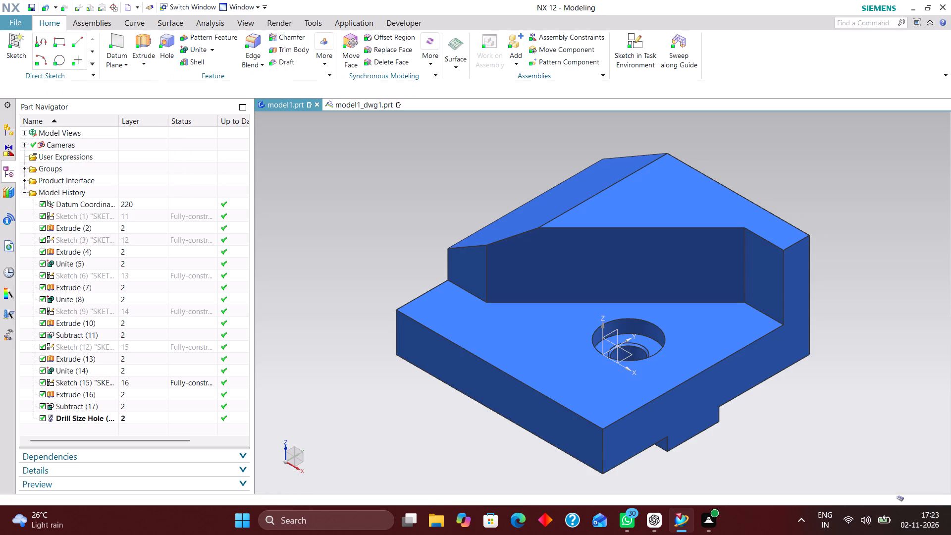
pyautogui.click(14, 90)
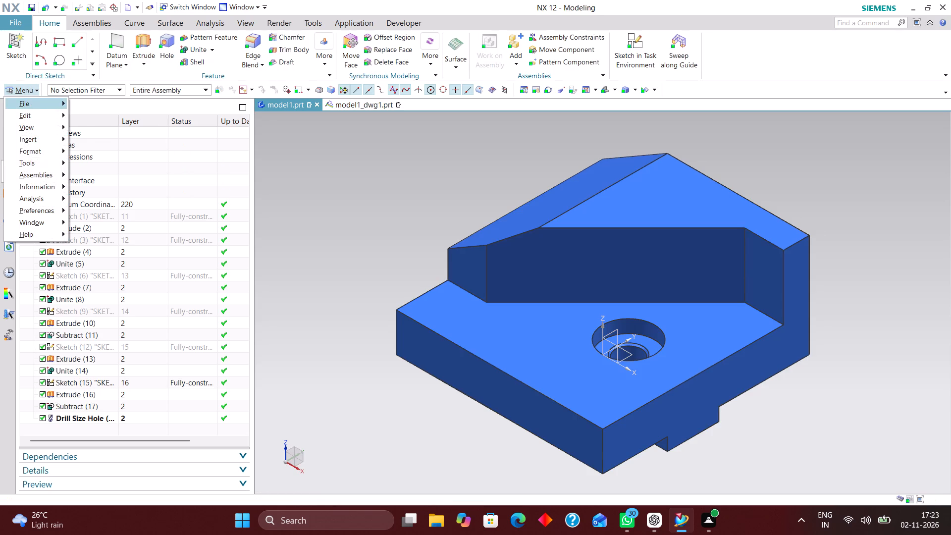
pyautogui.click(29, 107)
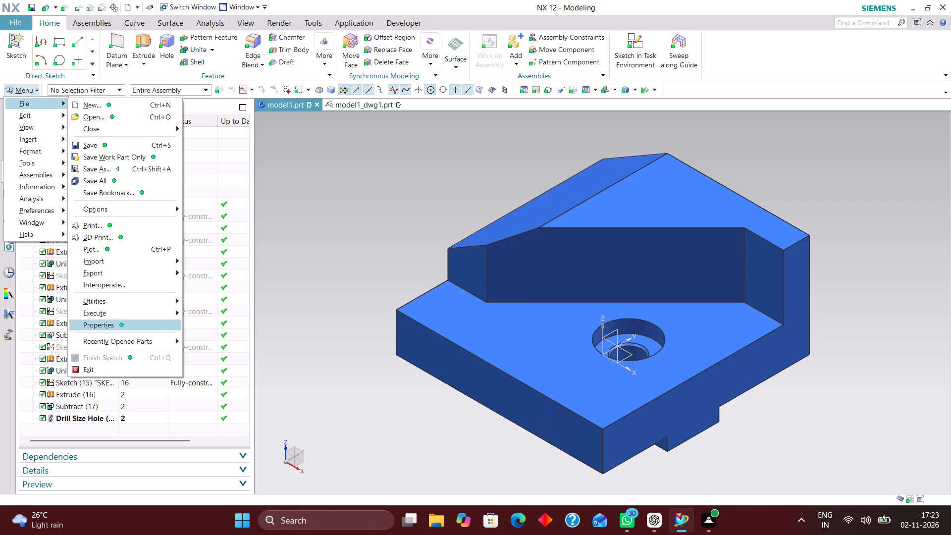
pyautogui.click(123, 321)
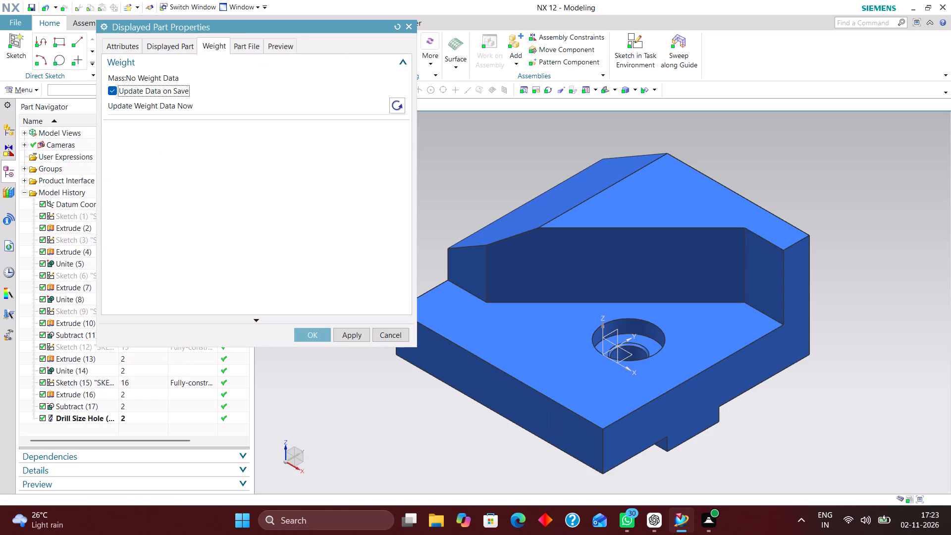
pyautogui.click(401, 102)
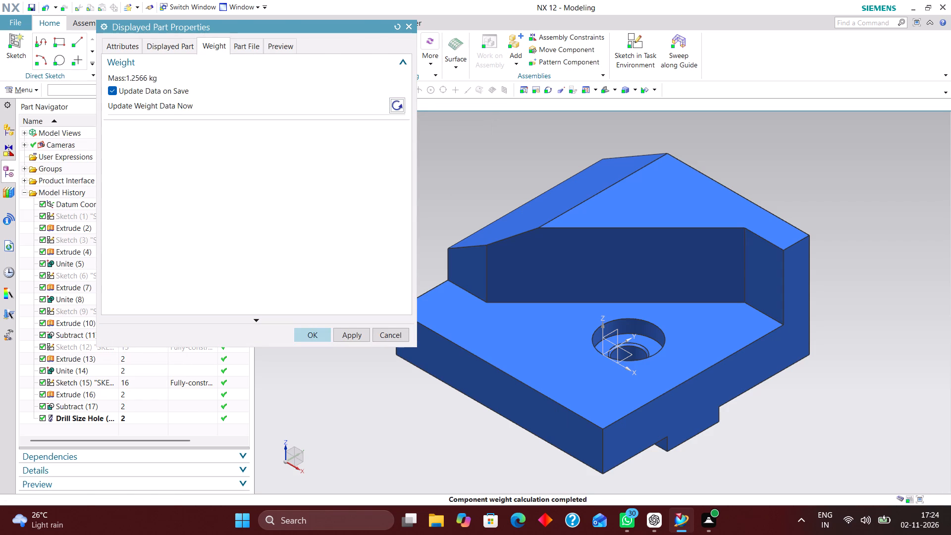
pyautogui.click(310, 334)
# Return to the model1_dwg1 drawing and populate the title block's weight value cell (Label13) with 1.2376.
pyautogui.click(349, 101)
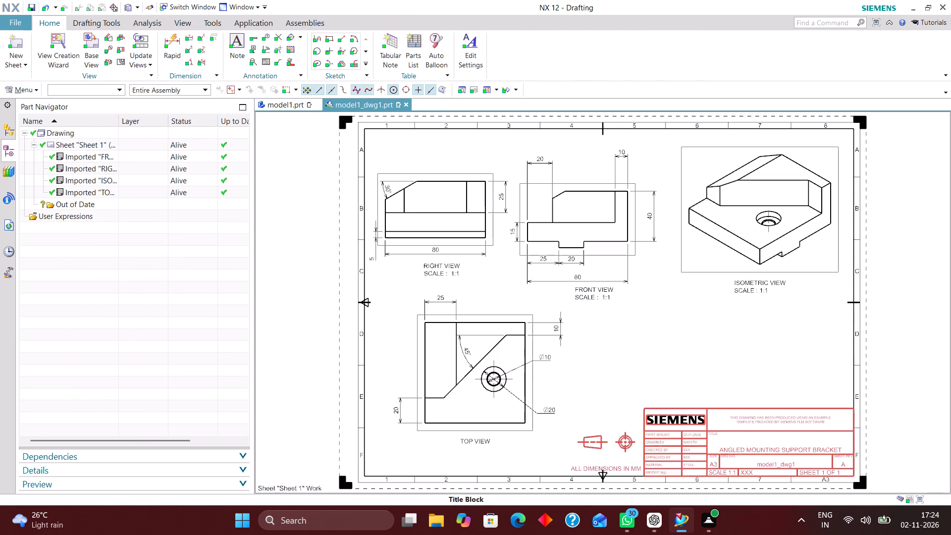
pyautogui.rightClick(637, 441)
pyautogui.click(682, 334)
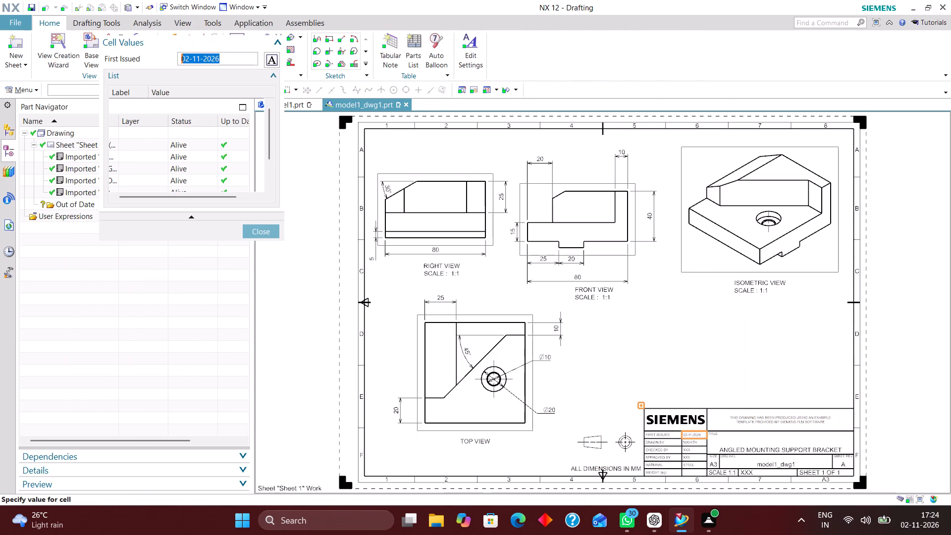
pyautogui.click(169, 183)
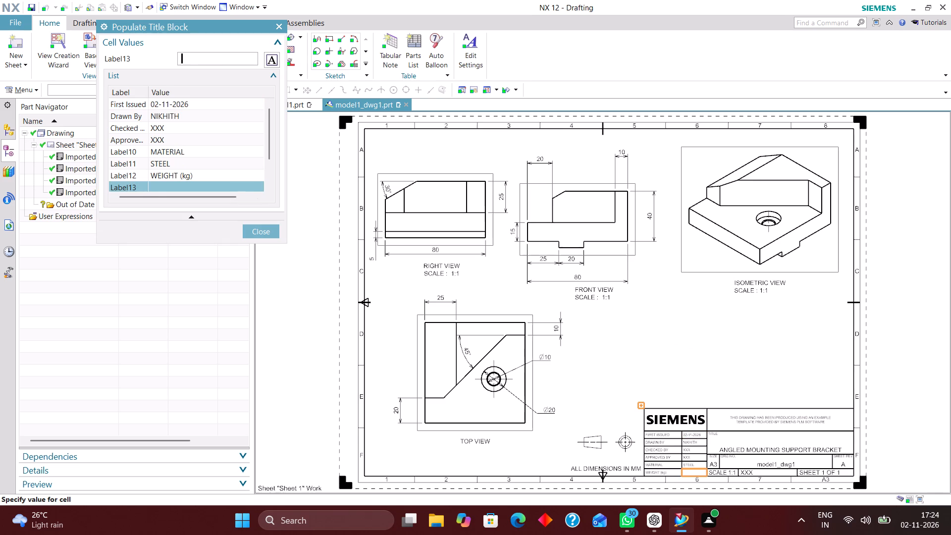
pyautogui.write('1.')
pyautogui.write('23')
pyautogui.moveTo(211, 28); pyautogui.dragTo(213, 42)
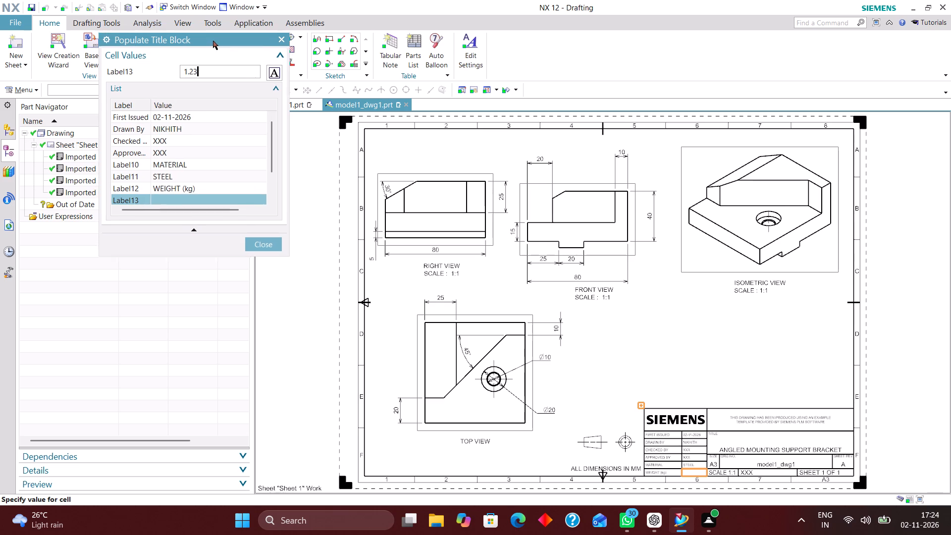
pyautogui.moveTo(213, 42); pyautogui.dragTo(173, 47)
pyautogui.click(282, 105)
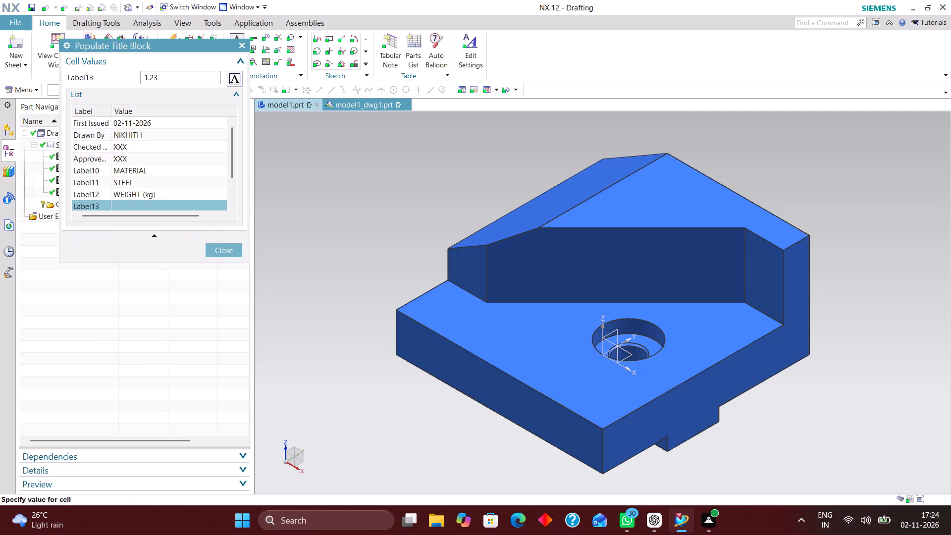
pyautogui.click(359, 105)
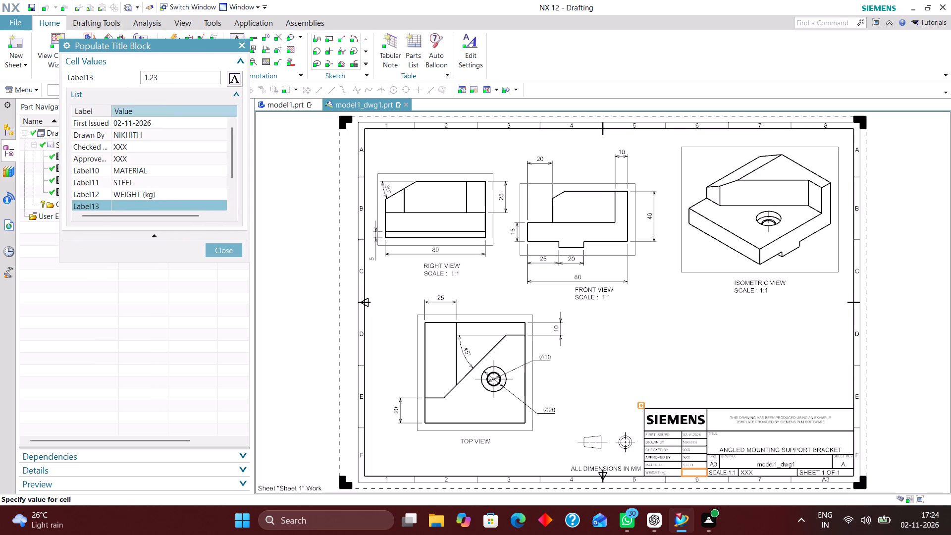
pyautogui.moveTo(179, 43); pyautogui.dragTo(241, 55)
pyautogui.click(227, 90)
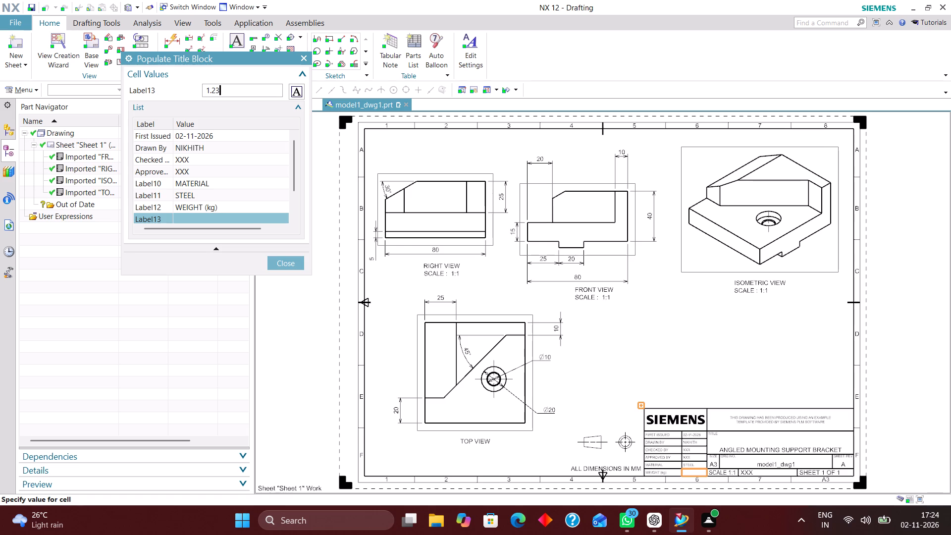
pyautogui.write('76')
pyautogui.press('Return')
pyautogui.scroll(-5, 212, 156)
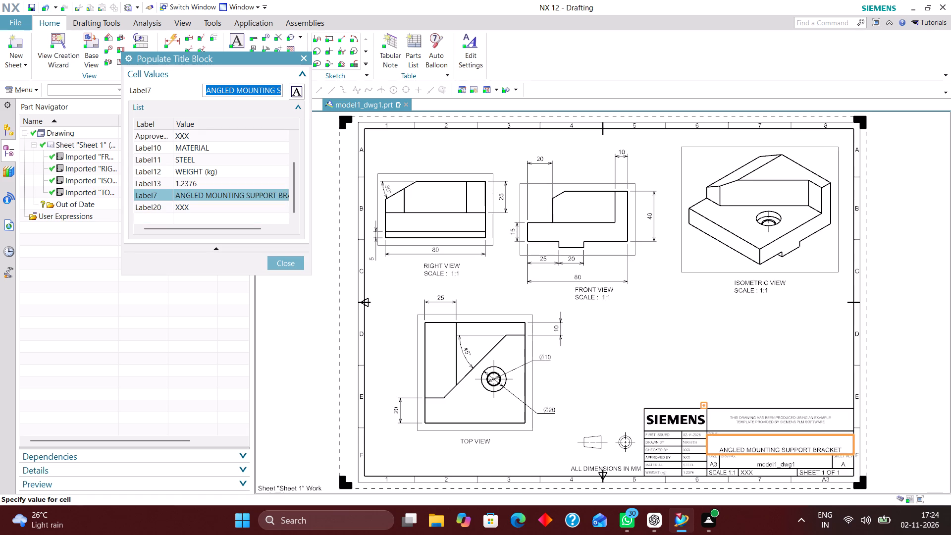
pyautogui.scroll(10, 229, 182)
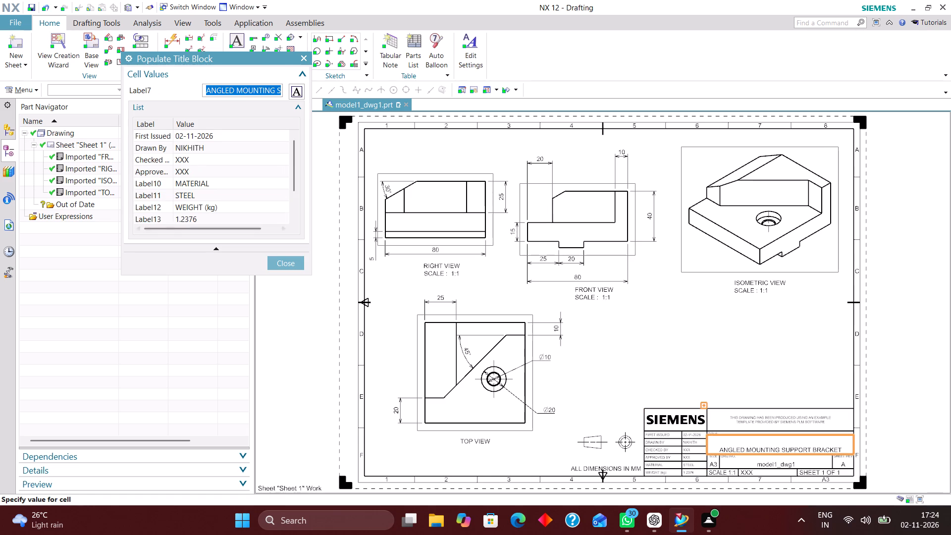
pyautogui.click(284, 263)
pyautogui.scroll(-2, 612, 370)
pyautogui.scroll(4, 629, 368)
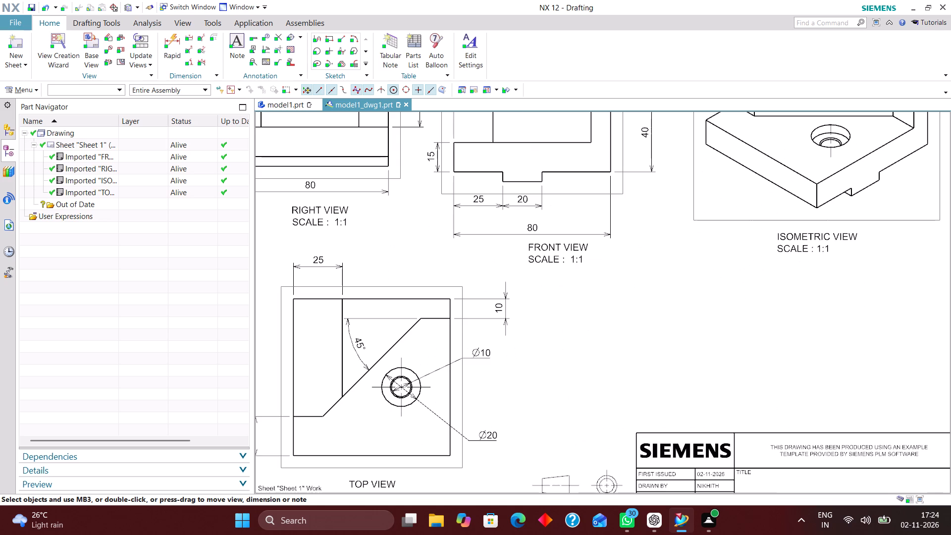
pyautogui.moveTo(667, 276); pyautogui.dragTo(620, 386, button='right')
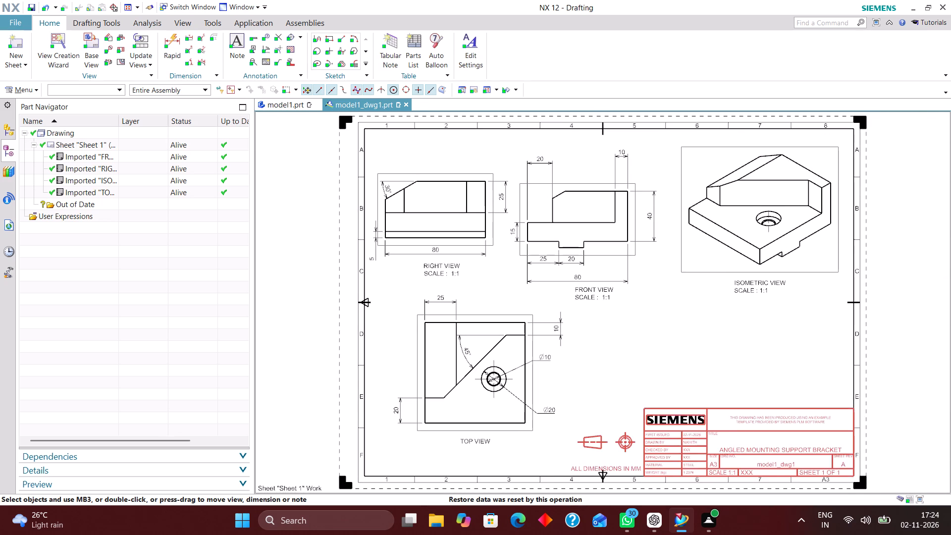
# Set Layer Visible in View for the ISOMETRIC VIEW so only layers 2, 223, 224, 225, 226 and 256 are visible.
pyautogui.scroll(1, 646, 470)
pyautogui.scroll(-1, 642, 463)
pyautogui.moveTo(683, 293); pyautogui.dragTo(617, 373, button='right')
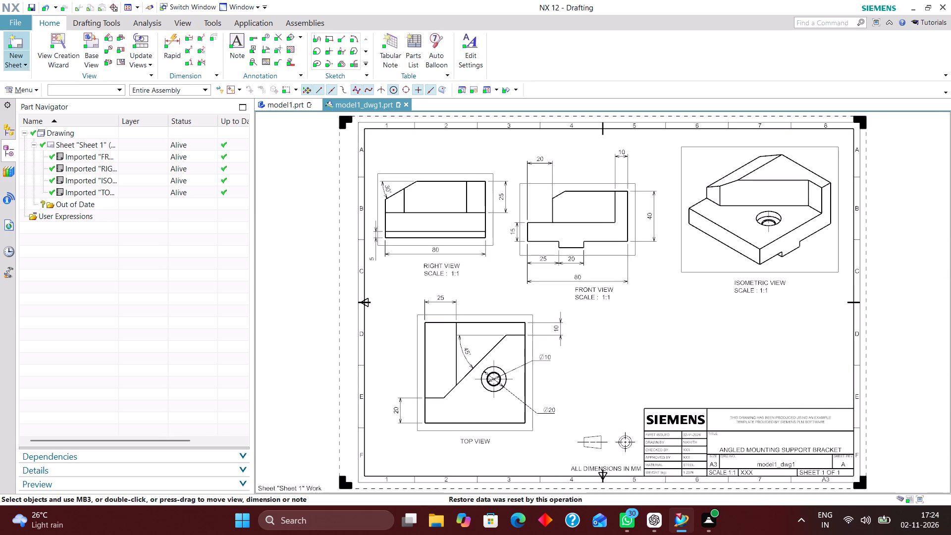
pyautogui.click(35, 91)
pyautogui.click(43, 149)
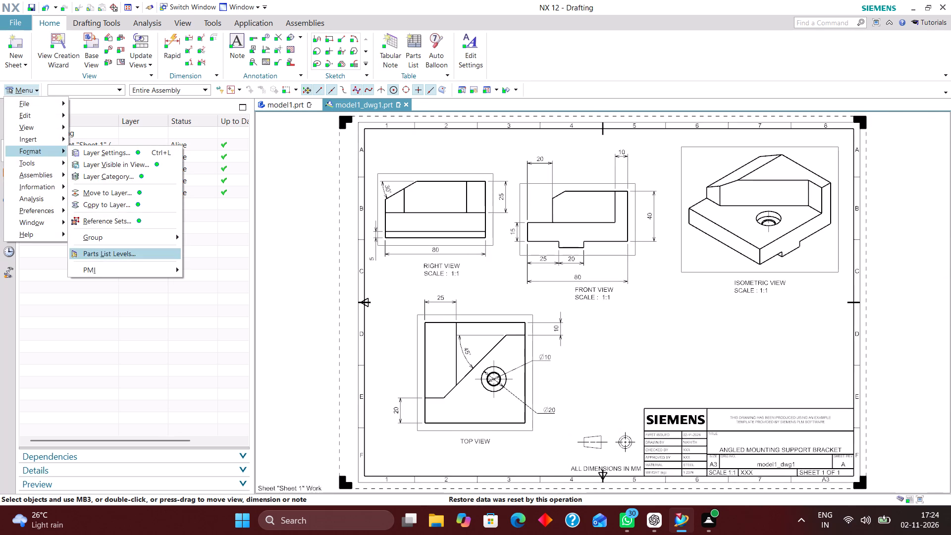
pyautogui.click(144, 161)
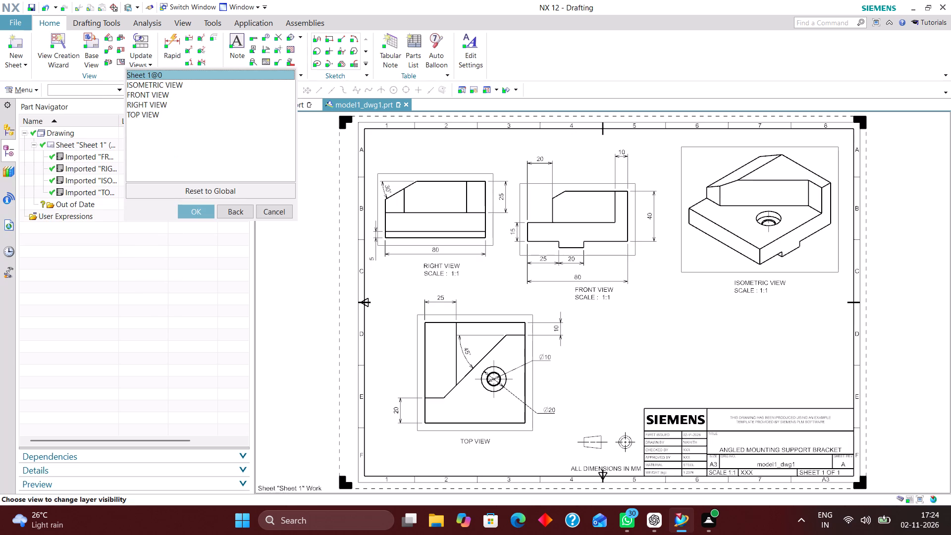
pyautogui.click(160, 85)
pyautogui.click(188, 214)
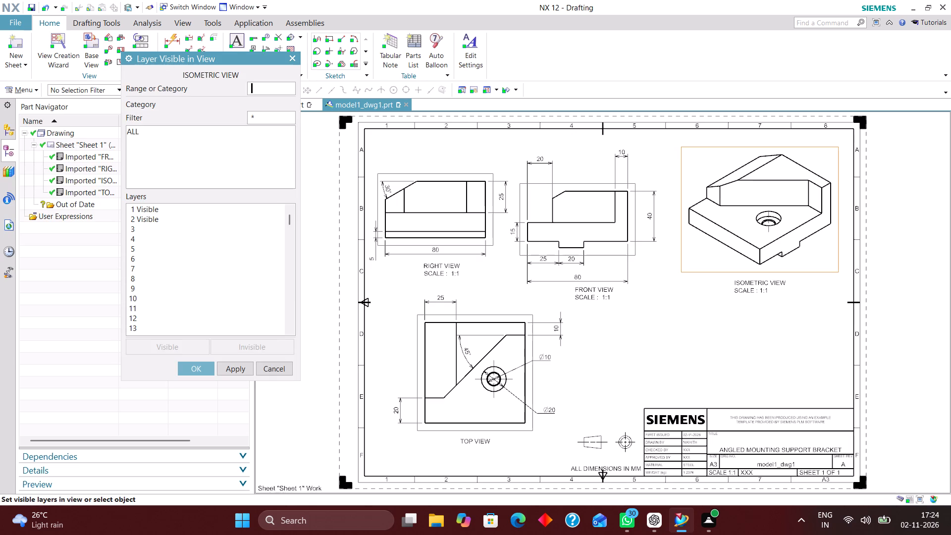
pyautogui.click(133, 131)
pyautogui.click(261, 346)
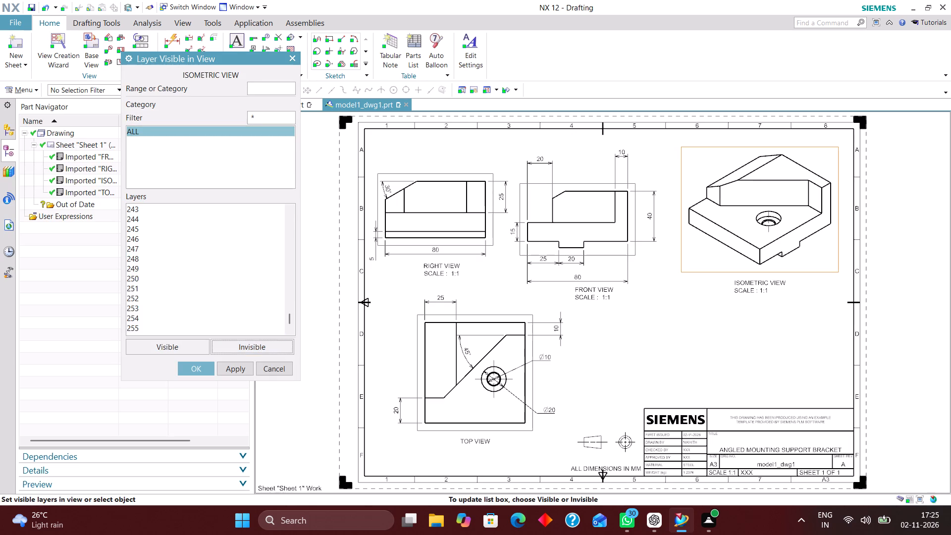
pyautogui.click(270, 87)
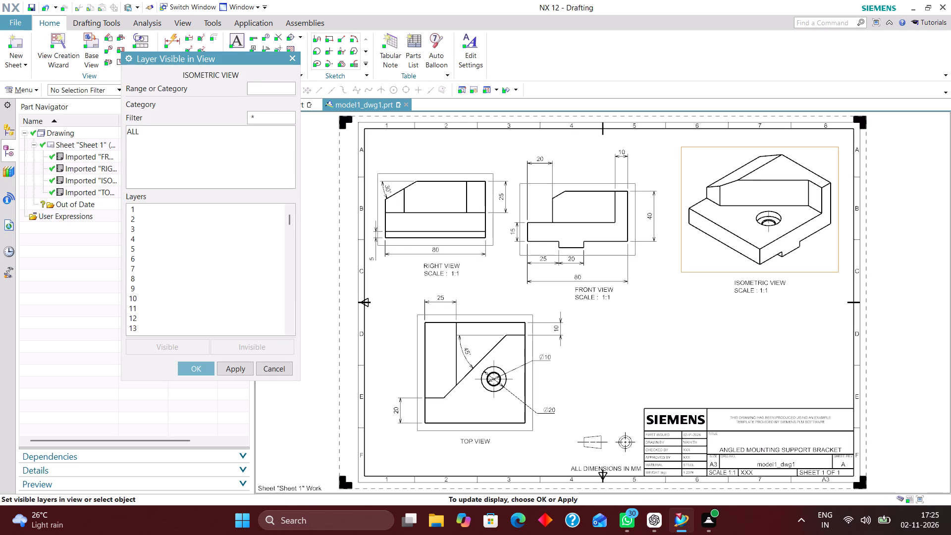
pyautogui.press('2')
pyautogui.press('Return')
pyautogui.write('223')
pyautogui.press('Return')
pyautogui.write('224')
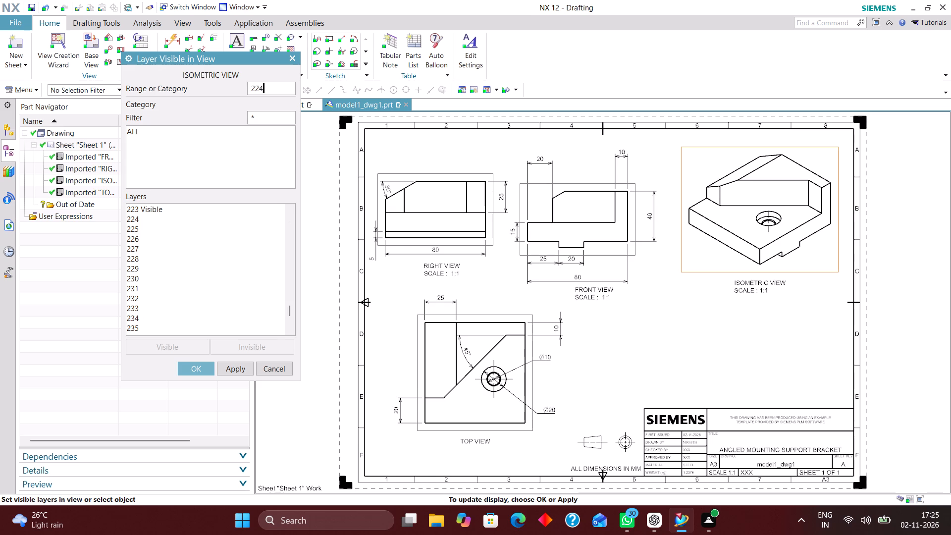
pyautogui.press('Return')
pyautogui.write('225')
pyautogui.press('Return')
pyautogui.write('226')
pyautogui.press('Return')
pyautogui.write('256')
pyautogui.press('Return')
pyautogui.click(203, 364)
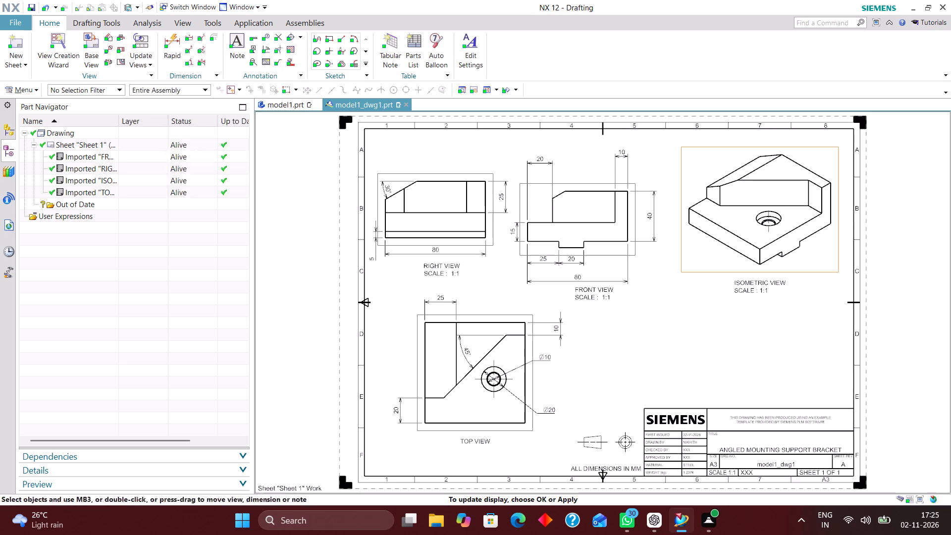
# Hide all layers in the FRONT VIEW, making only layers 2, 223, 224, 225, 226 and 256 visible there.
pyautogui.click(173, 93)
pyautogui.click(197, 211)
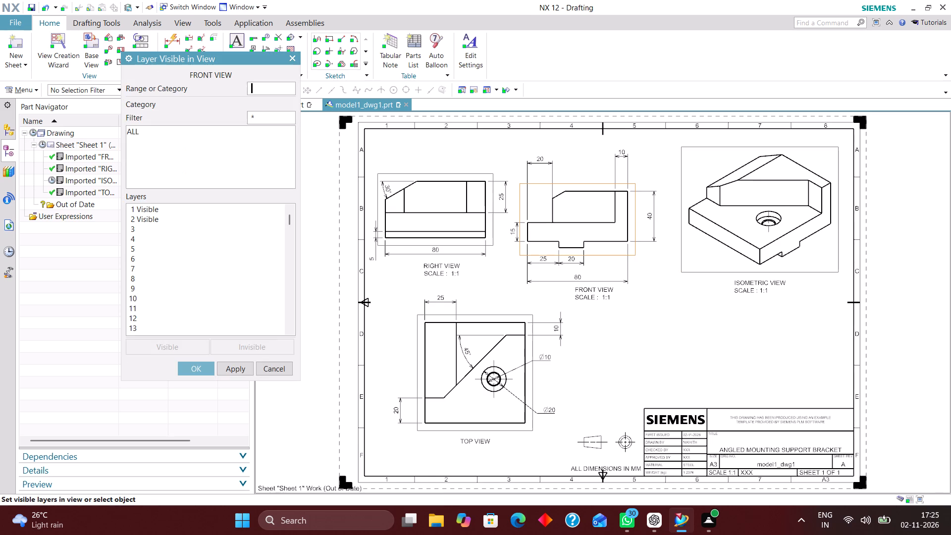
pyautogui.click(133, 127)
pyautogui.click(268, 350)
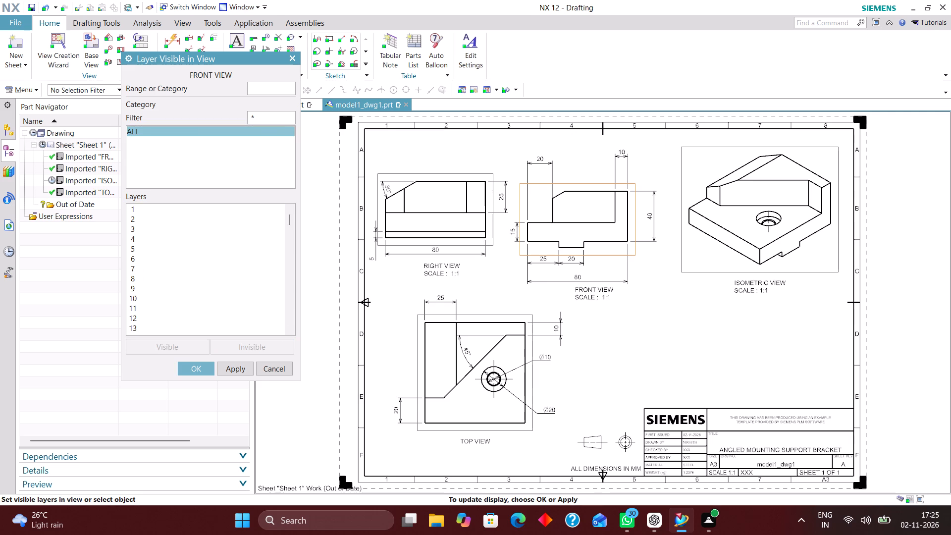
pyautogui.click(276, 88)
pyautogui.press('2')
pyautogui.press('Return')
pyautogui.write('223')
pyautogui.press('Return')
pyautogui.write('224')
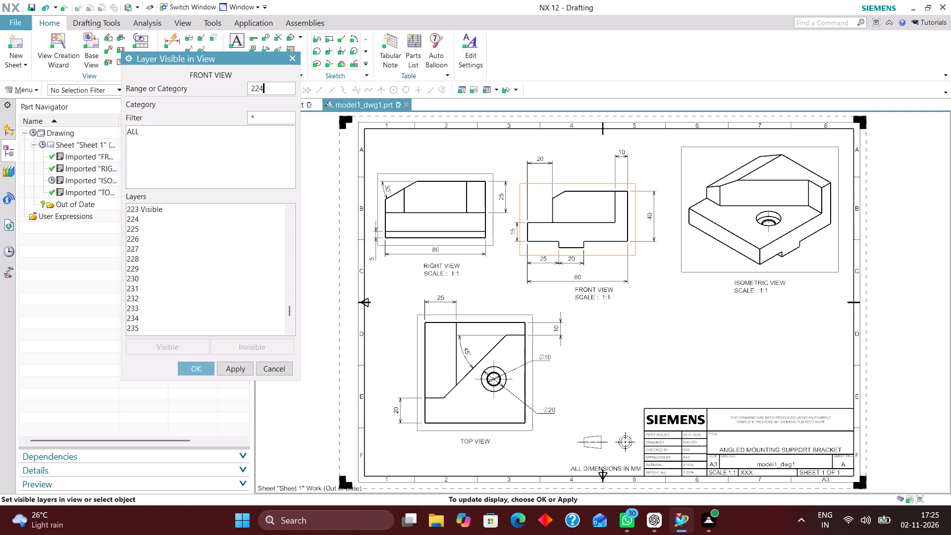
pyautogui.press('Return')
pyautogui.write('225')
pyautogui.press('Return')
pyautogui.write('226')
pyautogui.press('Return')
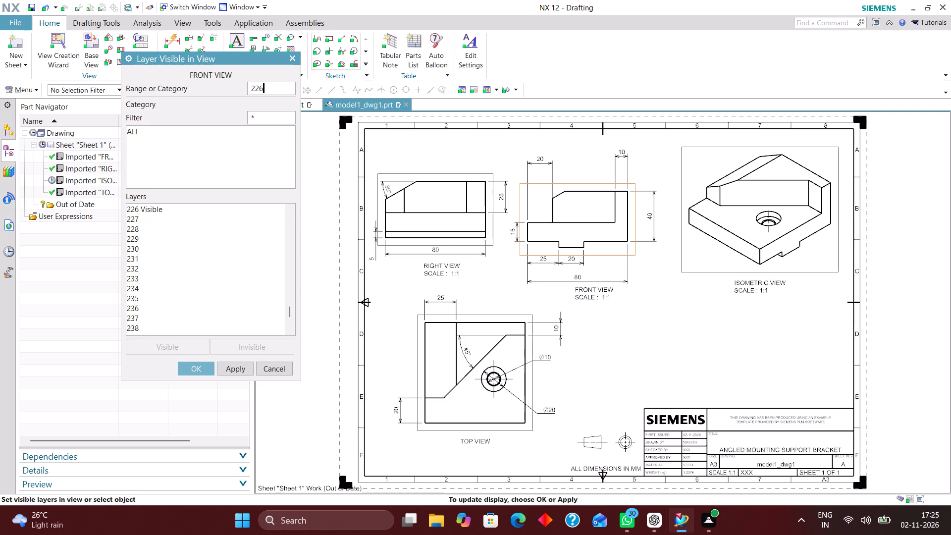
pyautogui.write('25')
pyautogui.press('Return')
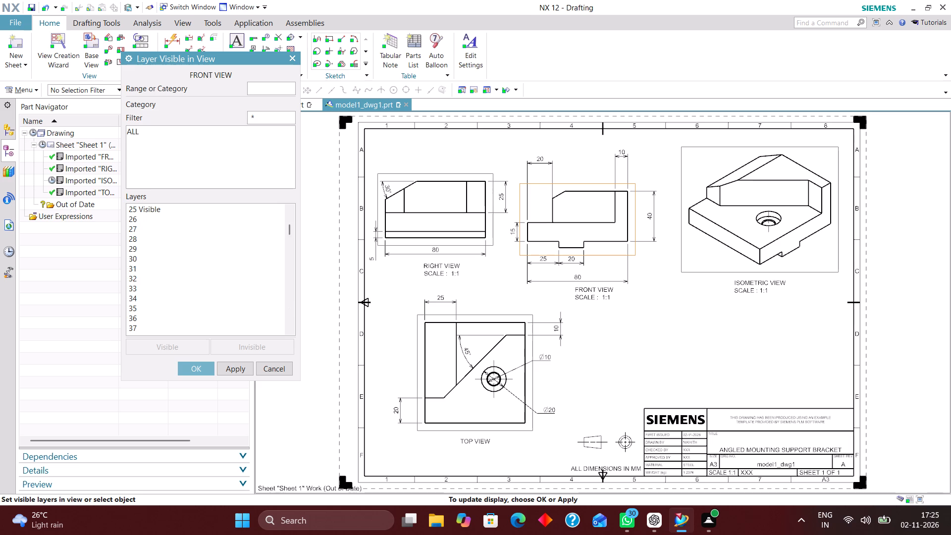
pyautogui.write('25')
pyautogui.press('Return')
pyautogui.write('256')
pyautogui.press('Return')
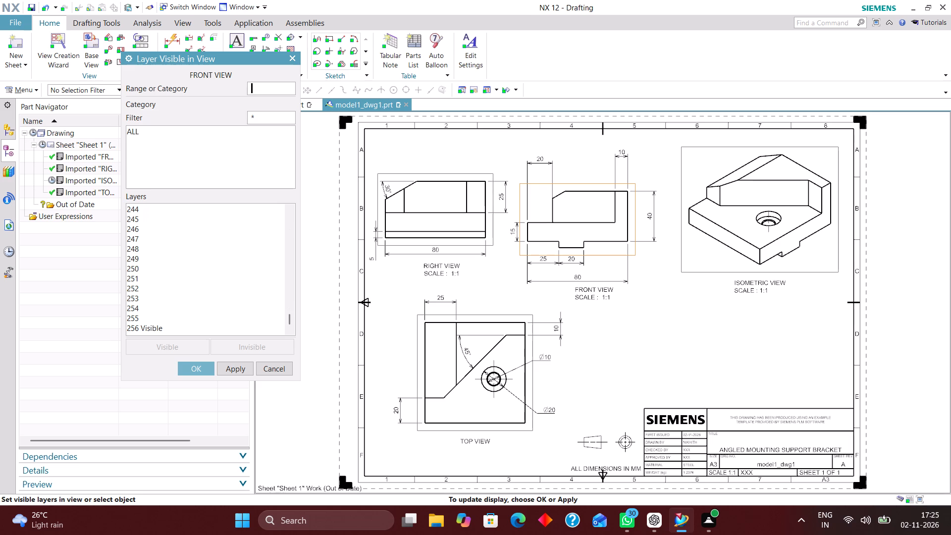
pyautogui.click(189, 371)
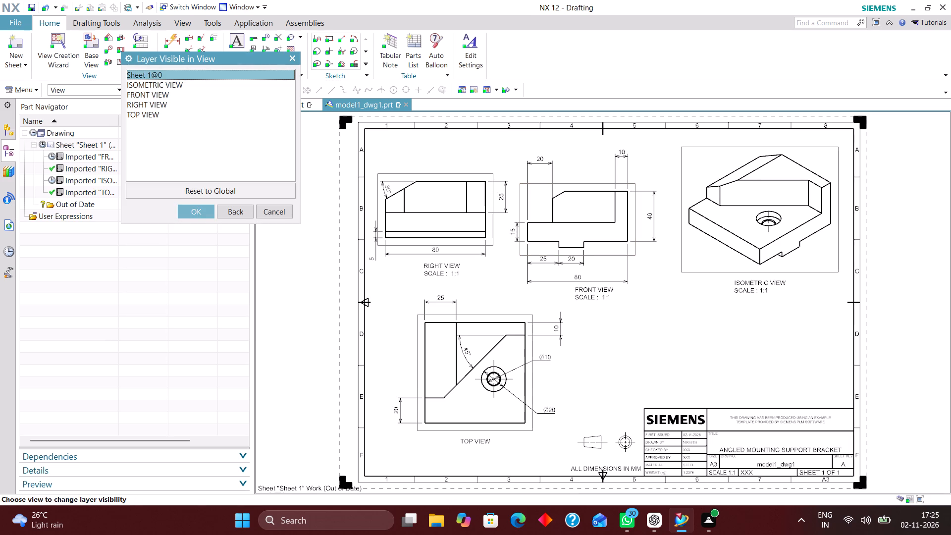
# Hide all layers in the RIGHT VIEW, making only layers 2, 223, 224, 225, 226 and 256 visible there.
pyautogui.click(170, 106)
pyautogui.click(197, 214)
pyautogui.click(136, 131)
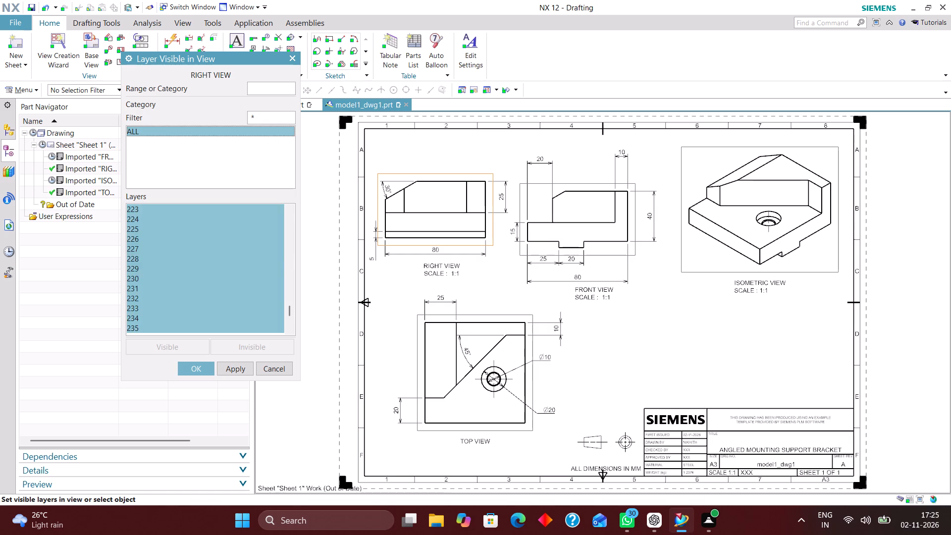
pyautogui.click(264, 345)
pyautogui.click(266, 87)
pyautogui.press('2')
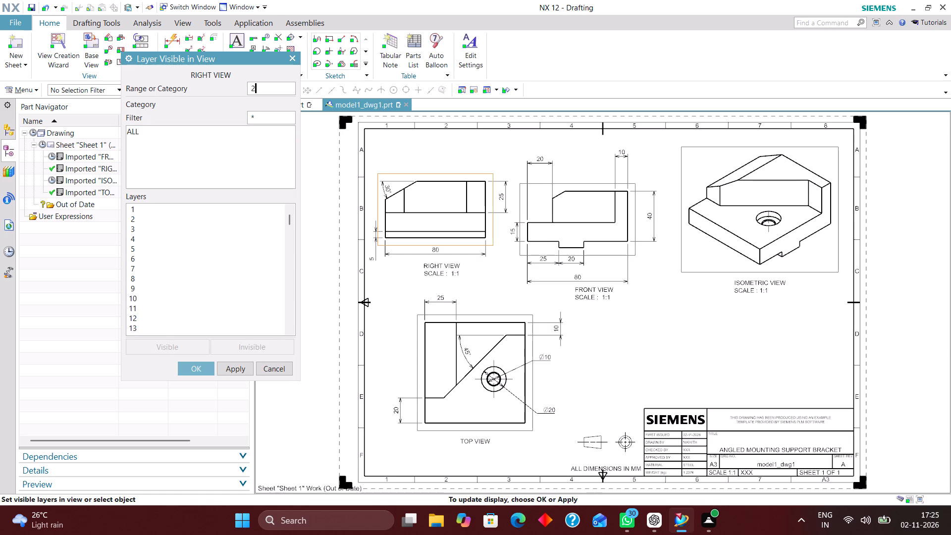
pyautogui.press('Return')
pyautogui.write('223')
pyautogui.press('Return')
pyautogui.write('22')
pyautogui.press('4')
pyautogui.press('Return')
pyautogui.write('225')
pyautogui.press('Return')
pyautogui.write('226')
pyautogui.press('Return')
pyautogui.write('256')
pyautogui.press('Return')
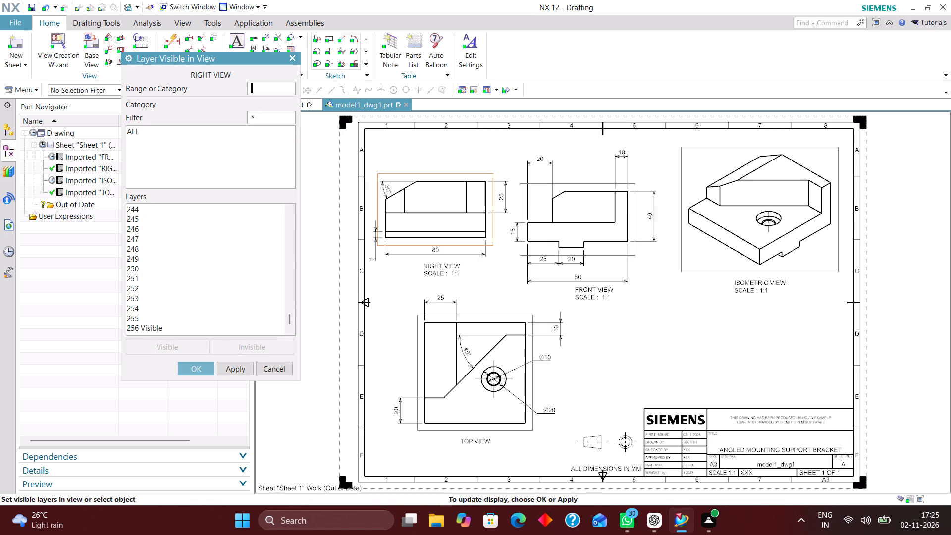
pyautogui.click(203, 370)
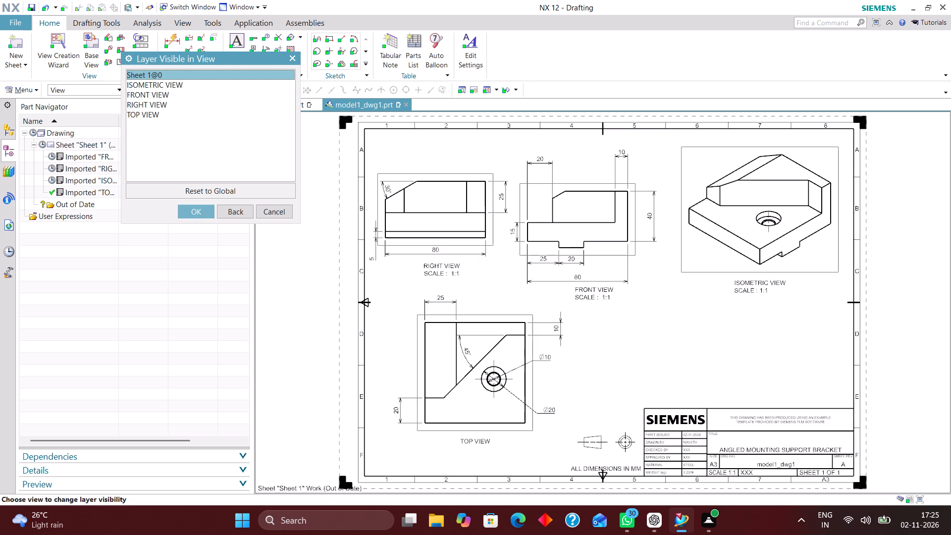
# Make only layers 2, 223, 224, 225, 226 and 256 visible in the TOP VIEW and finish the layer visibility settings.
pyautogui.click(154, 114)
pyautogui.click(188, 207)
pyautogui.click(135, 129)
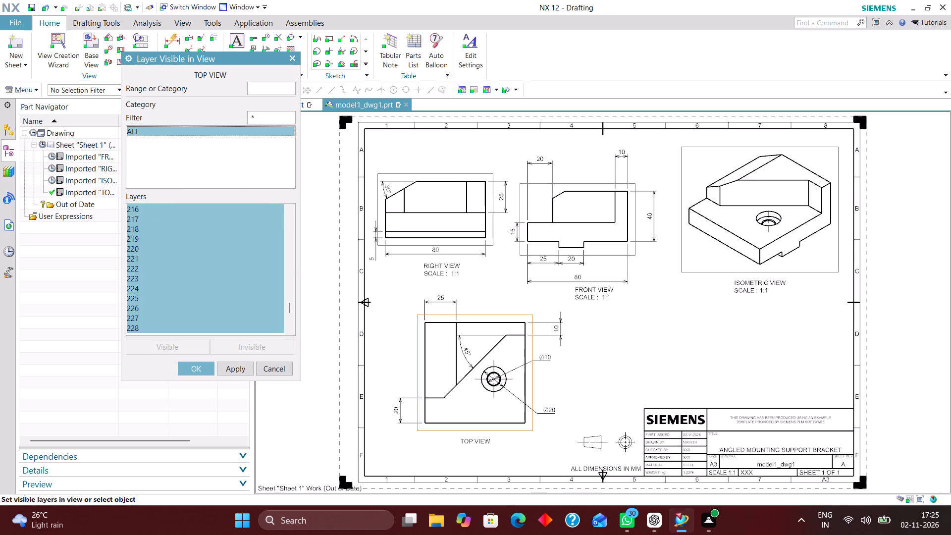
pyautogui.click(258, 351)
pyautogui.click(270, 92)
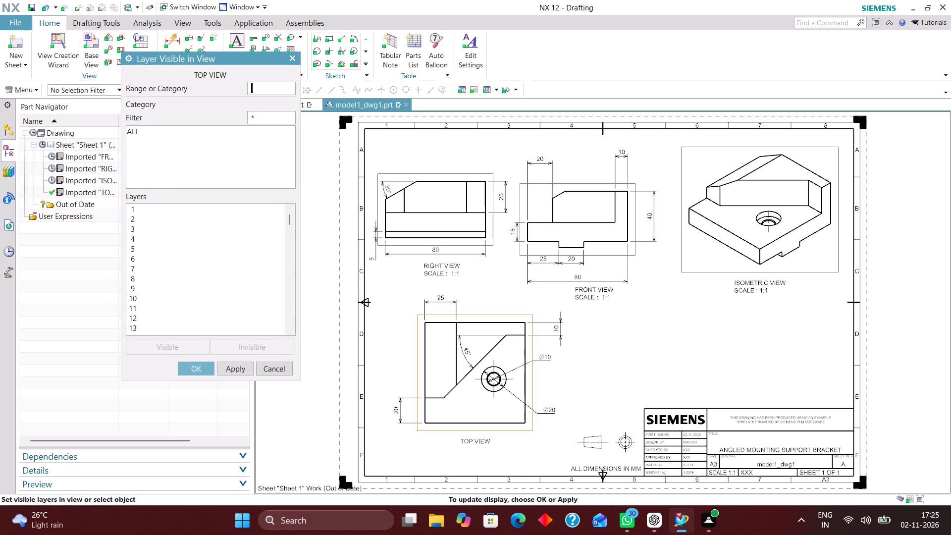
pyautogui.press('2')
pyautogui.press('Return')
pyautogui.write('223')
pyautogui.press('Return')
pyautogui.write('224')
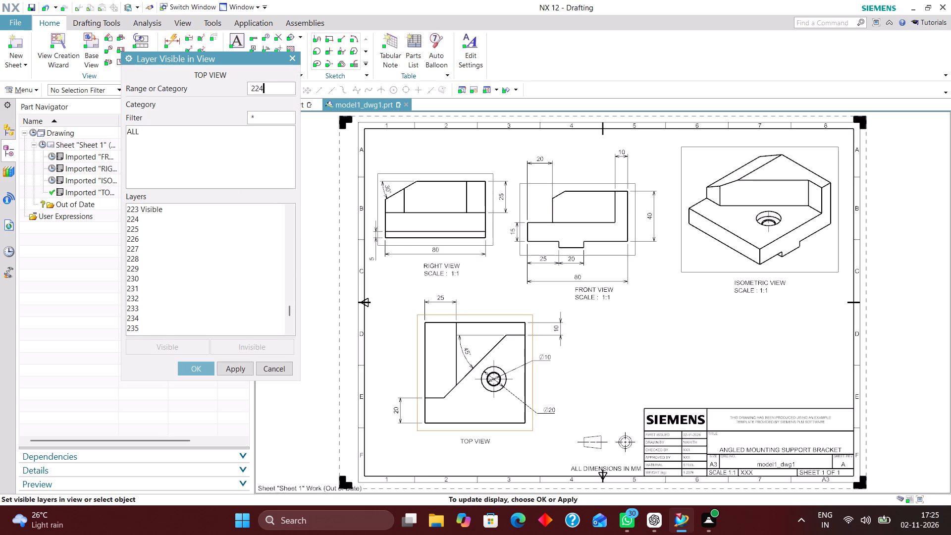
pyautogui.press('Return')
pyautogui.write('225')
pyautogui.press('Return')
pyautogui.write('226')
pyautogui.press('Return')
pyautogui.write('256')
pyautogui.press('Return')
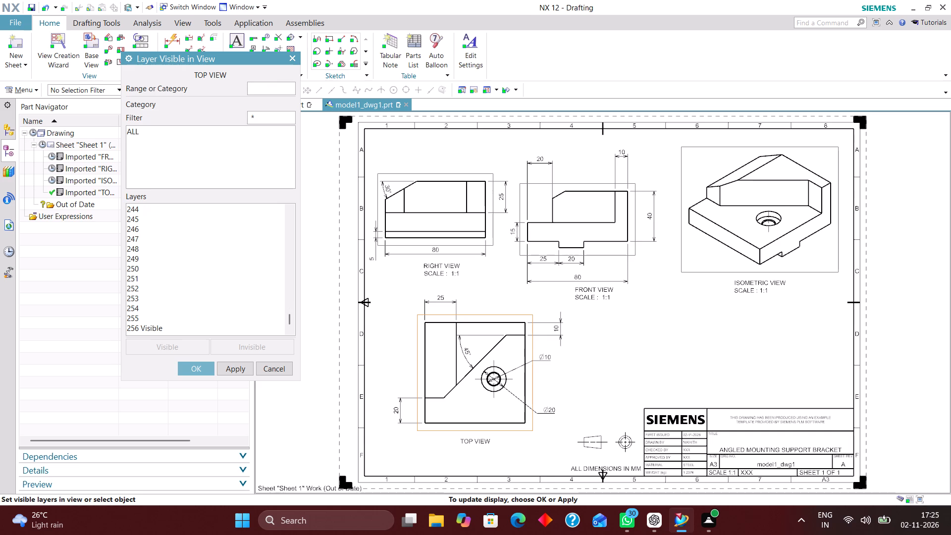
pyautogui.click(189, 373)
pyautogui.click(276, 205)
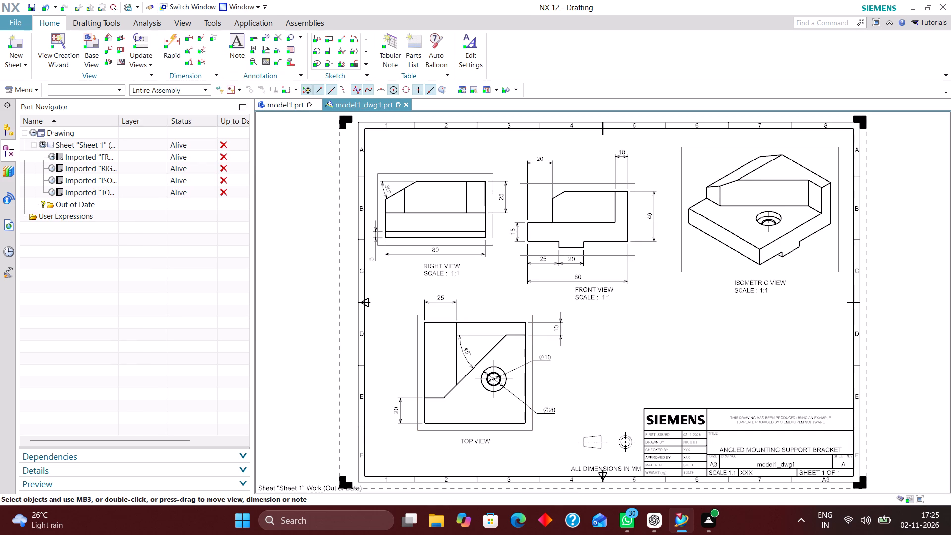
# Update the out-of-date drawing sheet and its four views.
pyautogui.click(31, 133)
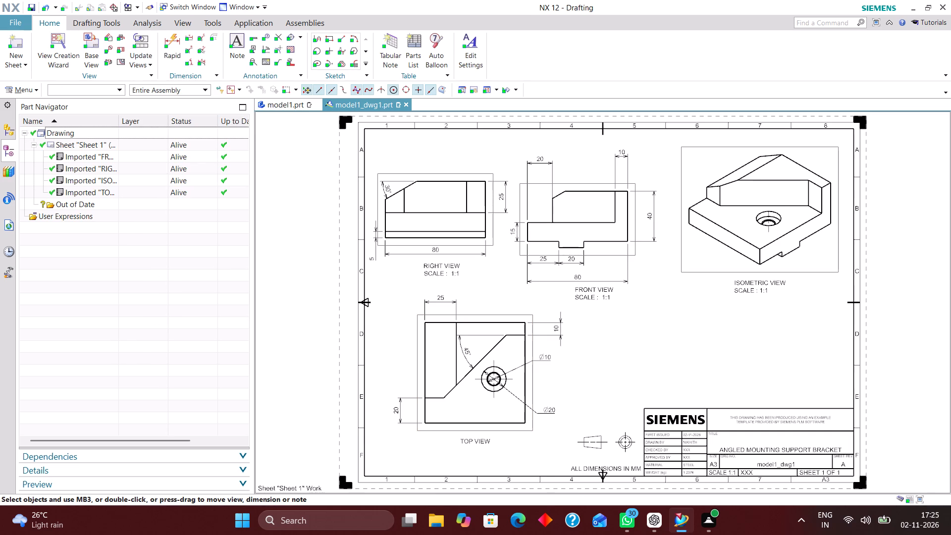
# Move the top view's 10 mm dimension closer to the view and place its text between the extension lines.
pyautogui.scroll(-1, 617, 356)
pyautogui.scroll(2, 620, 361)
pyautogui.moveTo(631, 320); pyautogui.dragTo(556, 385, button='right')
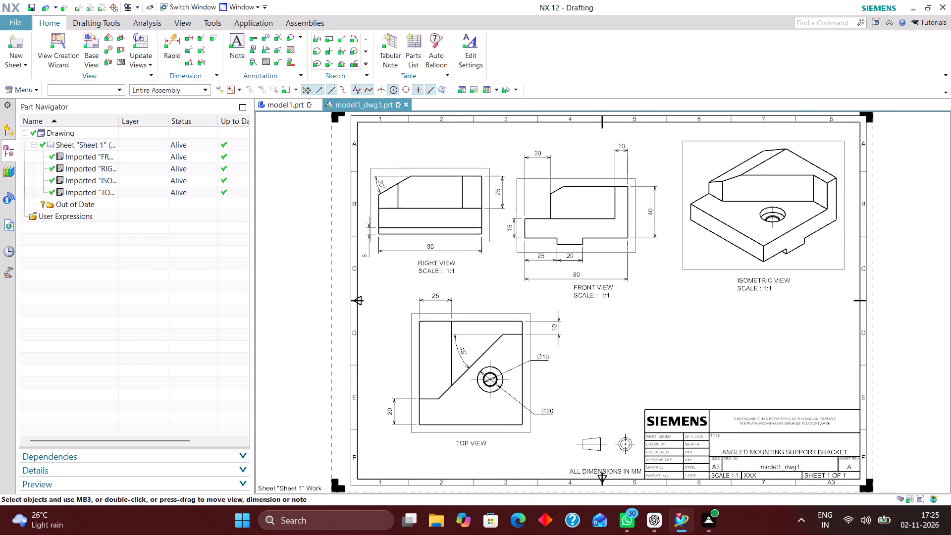
pyautogui.moveTo(560, 319); pyautogui.dragTo(547, 315)
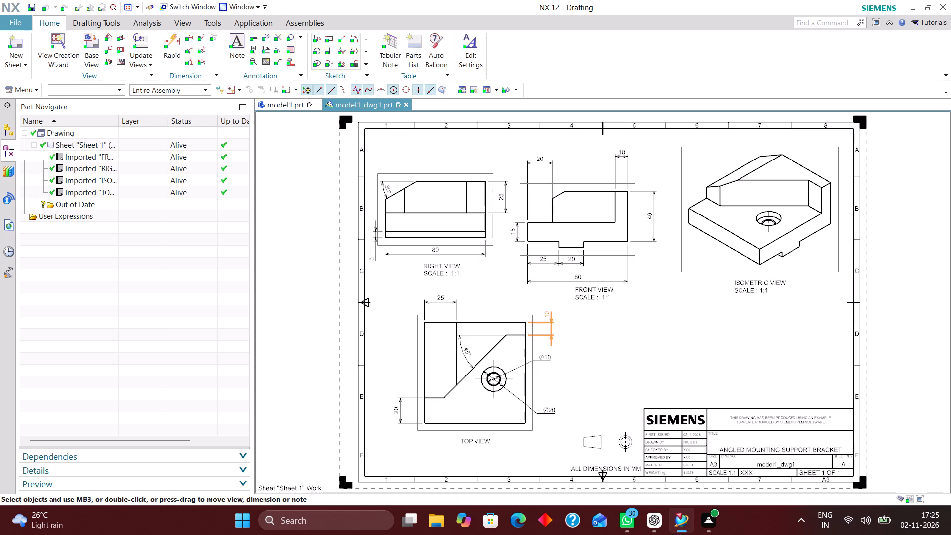
pyautogui.moveTo(547, 315); pyautogui.dragTo(547, 329)
# Select all dimensions on the sheet using the Dimension filter and move them to layer 223 through Edit Object Display.
pyautogui.scroll(-2, 415, 346)
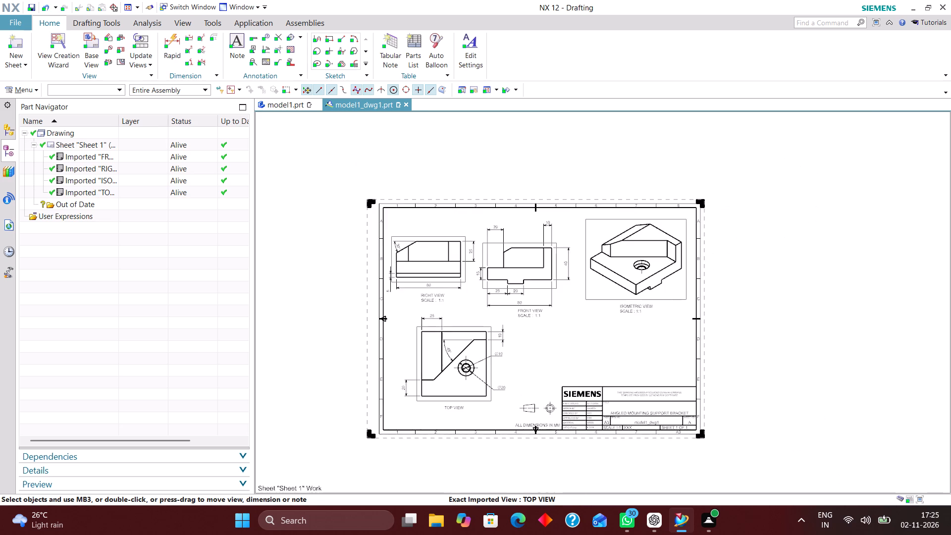
pyautogui.scroll(2, 586, 339)
pyautogui.moveTo(586, 302); pyautogui.dragTo(511, 436, button='right')
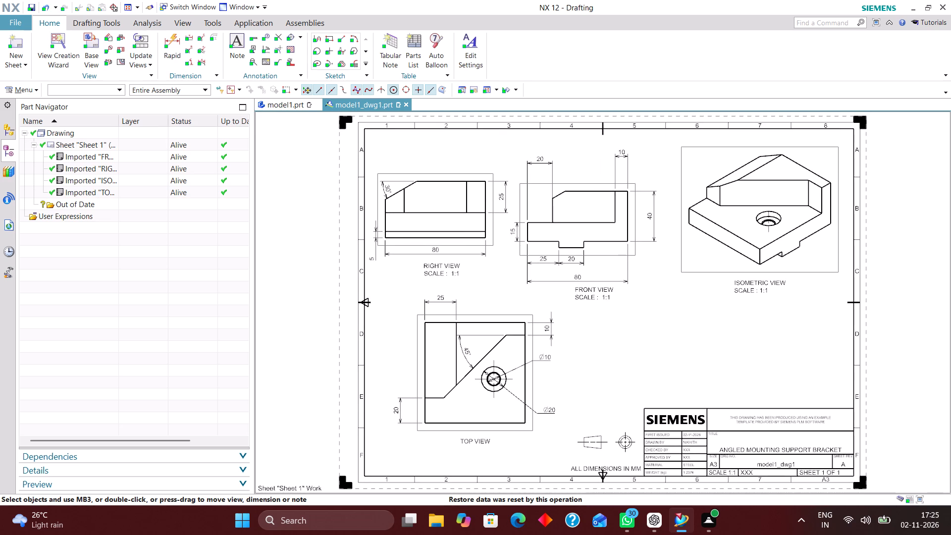
pyautogui.click(84, 92)
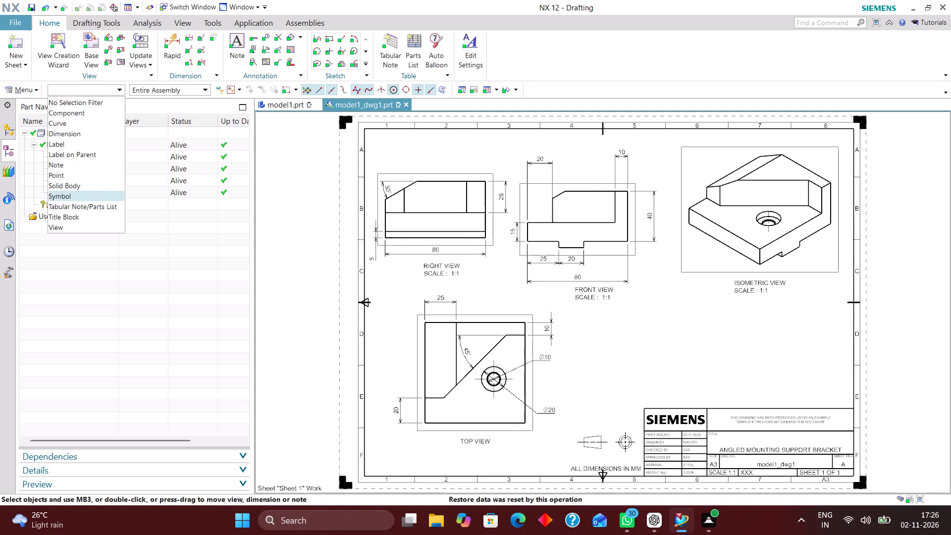
pyautogui.click(69, 133)
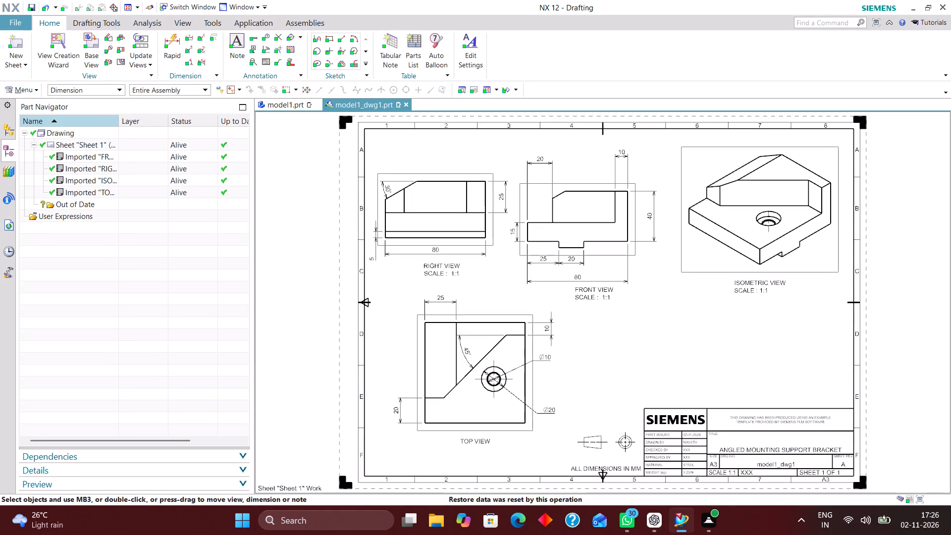
pyautogui.hotkey('ctrl', 'a')
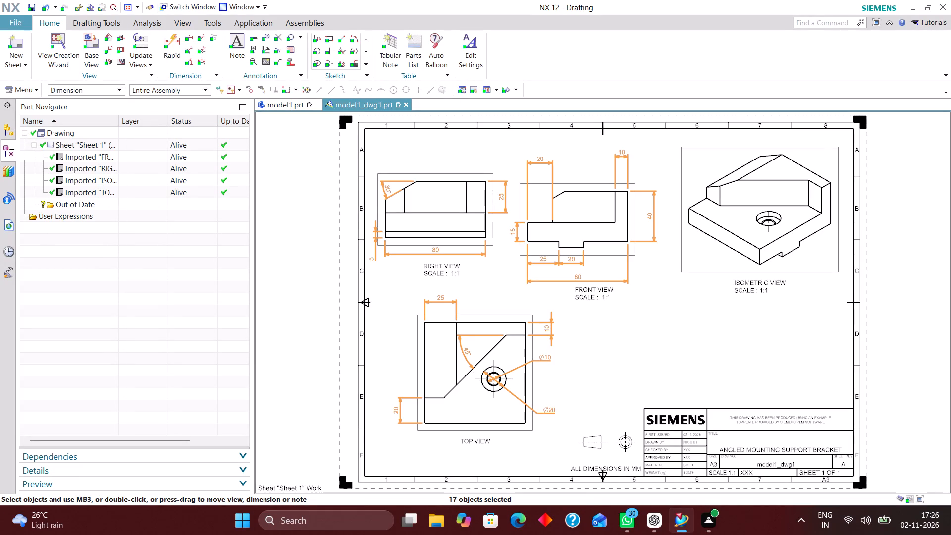
pyautogui.hotkey('ctrl', 'j')
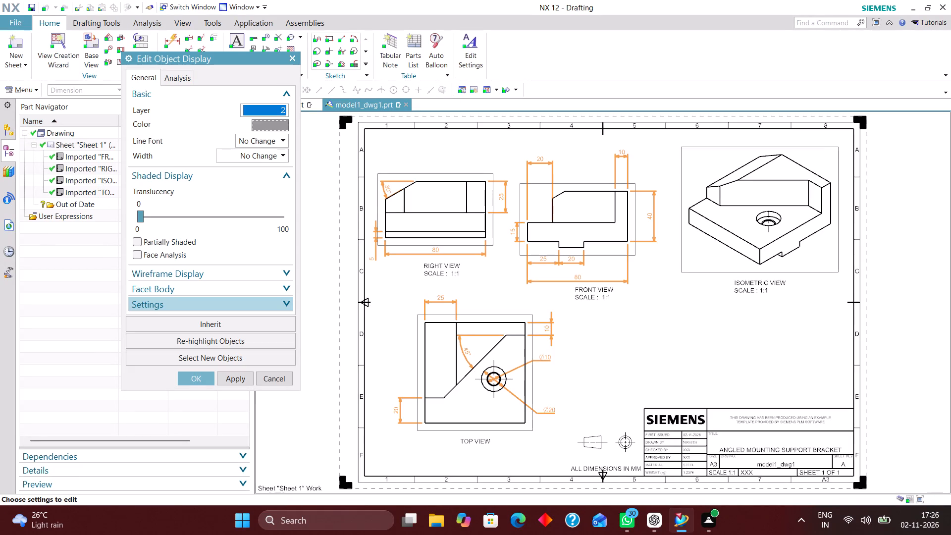
pyautogui.write('22')
pyautogui.press('3')
pyautogui.press('Return')
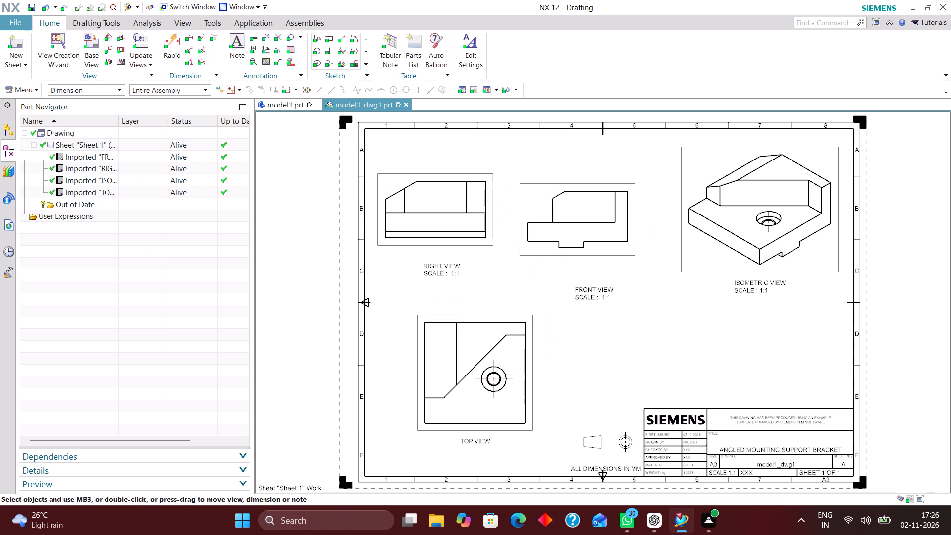
# Select all notes on the sheet using the Note filter and move them to layer 224 through Edit Object Display.
pyautogui.click(100, 84)
pyautogui.click(95, 92)
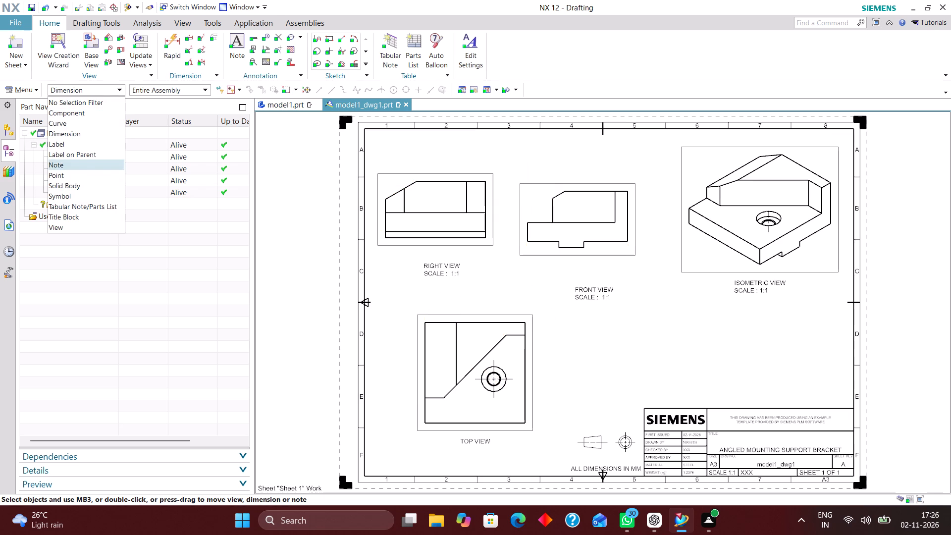
pyautogui.click(71, 165)
pyautogui.hotkey('ctrl', 'a')
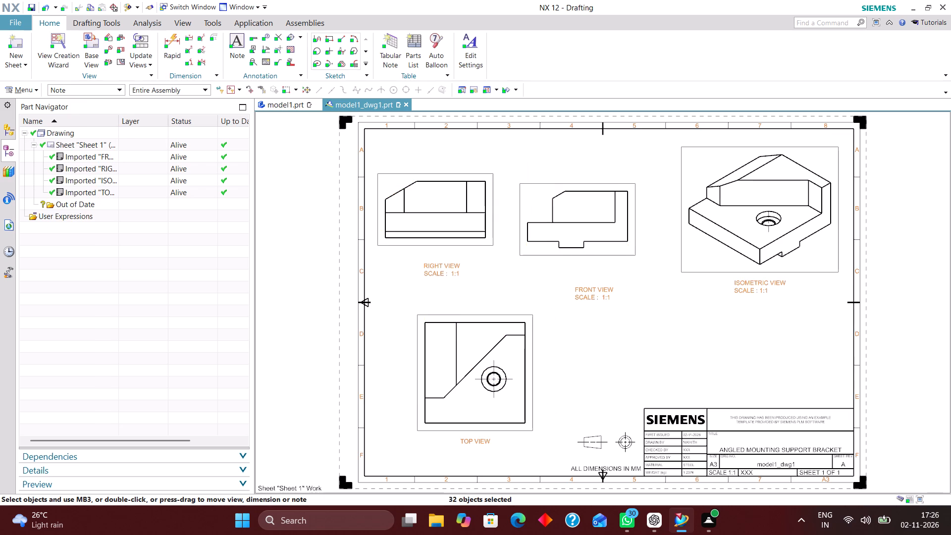
pyautogui.hotkey('ctrl', 'j')
pyautogui.write('224')
pyautogui.press('Return')
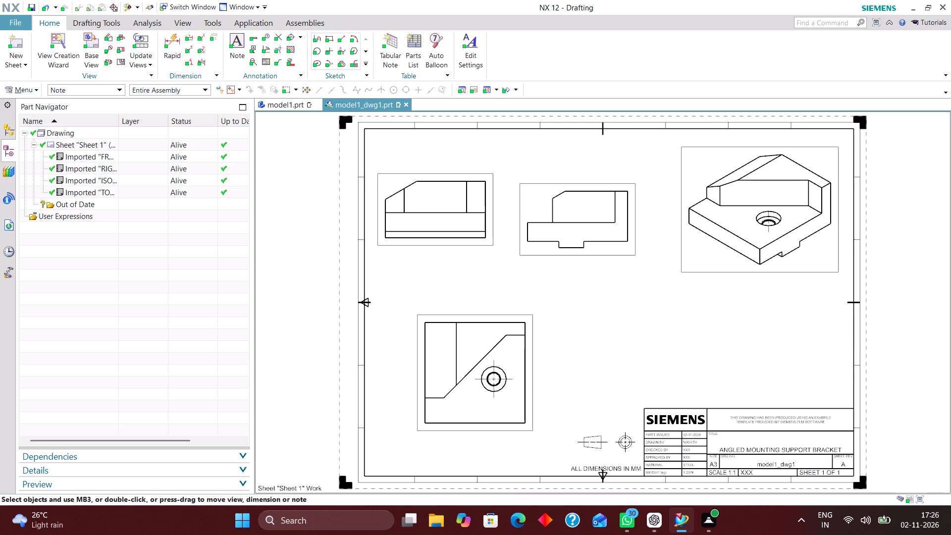
# Select all symbols on the sheet using the Symbol filter and move them to layer 225 through Edit Object Display.
pyautogui.click(91, 87)
pyautogui.click(95, 192)
pyautogui.hotkey('ctrl', 'a')
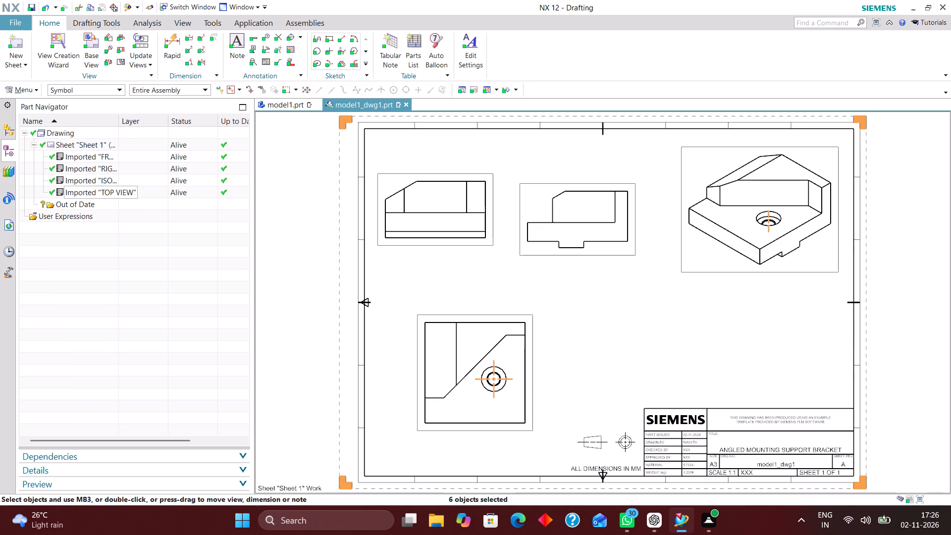
pyautogui.hotkey('ctrl', 'j')
pyautogui.write('225')
pyautogui.press('Return')
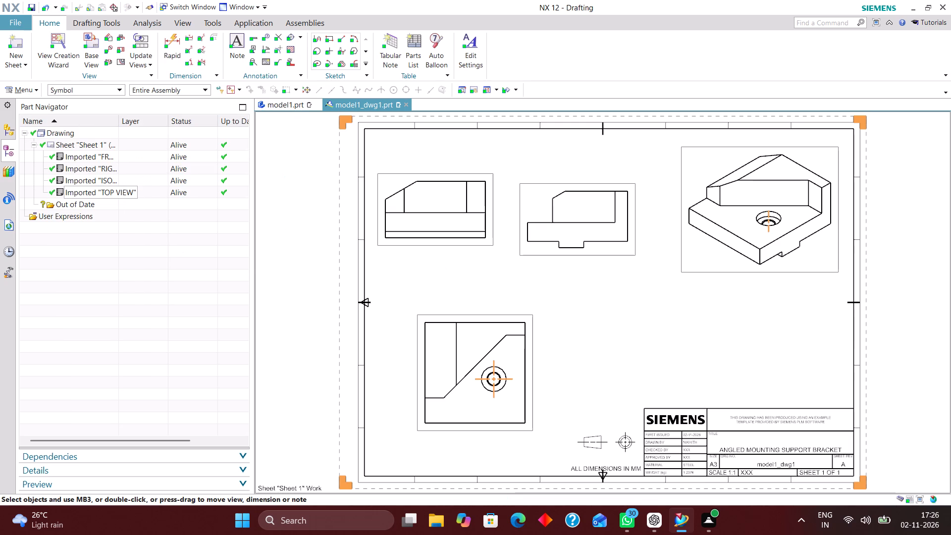
pyautogui.click(80, 89)
pyautogui.click(168, 229)
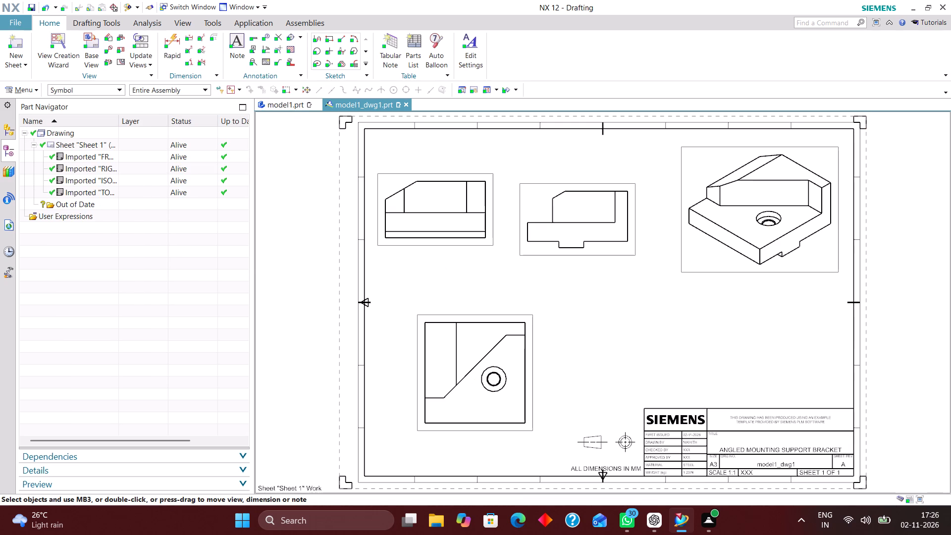
# Turn on every layer under ALL in Layer Settings, mark them Visible Only, and fit the sheet in the window.
pyautogui.hotkey('ctrl', 'l')
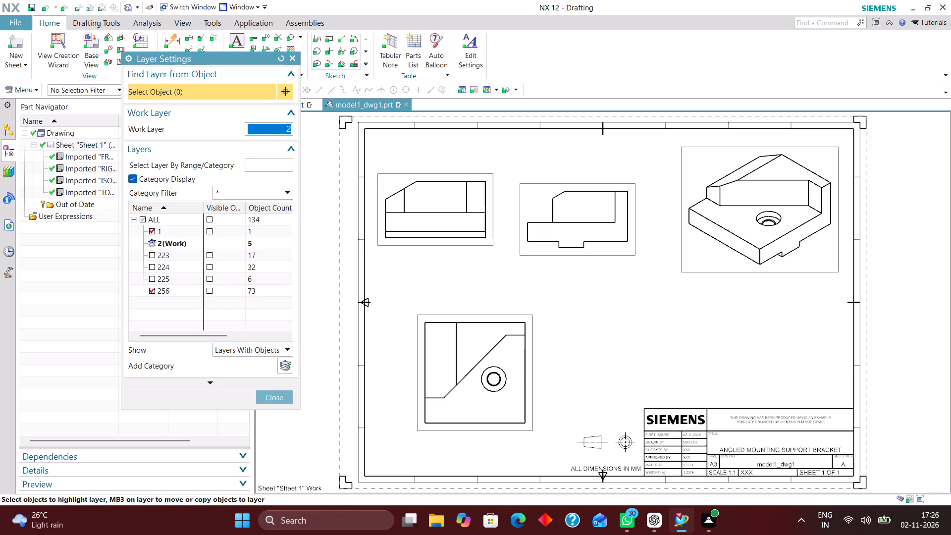
pyautogui.click(142, 219)
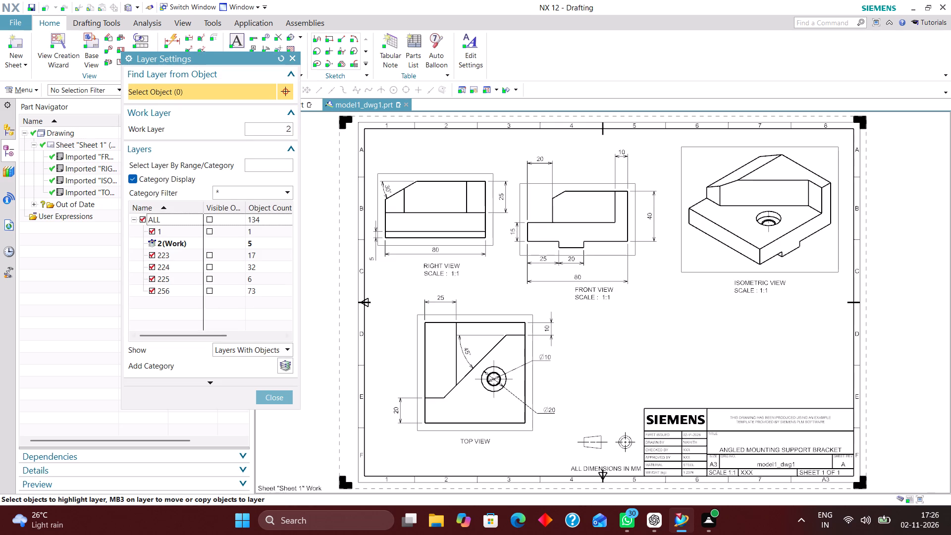
pyautogui.click(210, 217)
pyautogui.click(281, 400)
pyautogui.moveTo(676, 305); pyautogui.dragTo(572, 363, button='right')
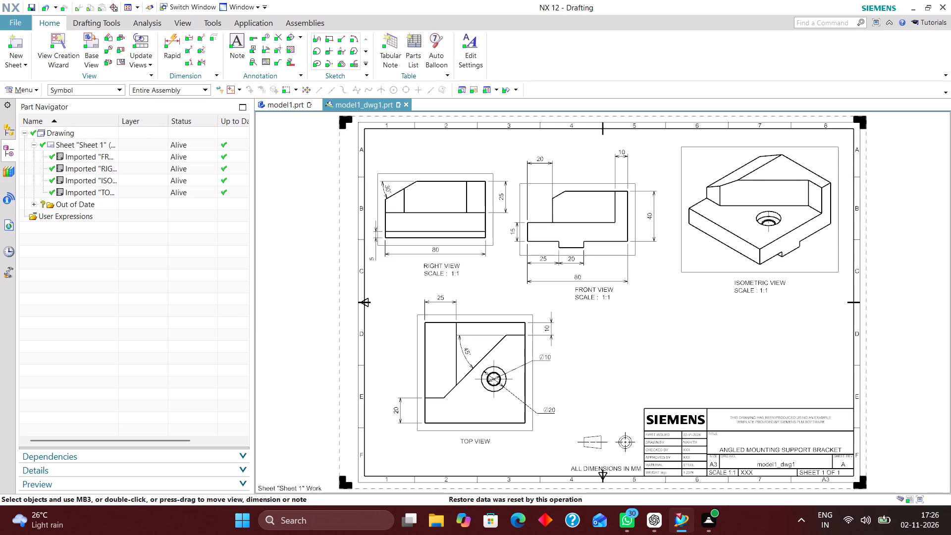
# Turn off the view border display in the View Workflow settings of the Drafting Preferences.
pyautogui.click(30, 94)
pyautogui.click(51, 210)
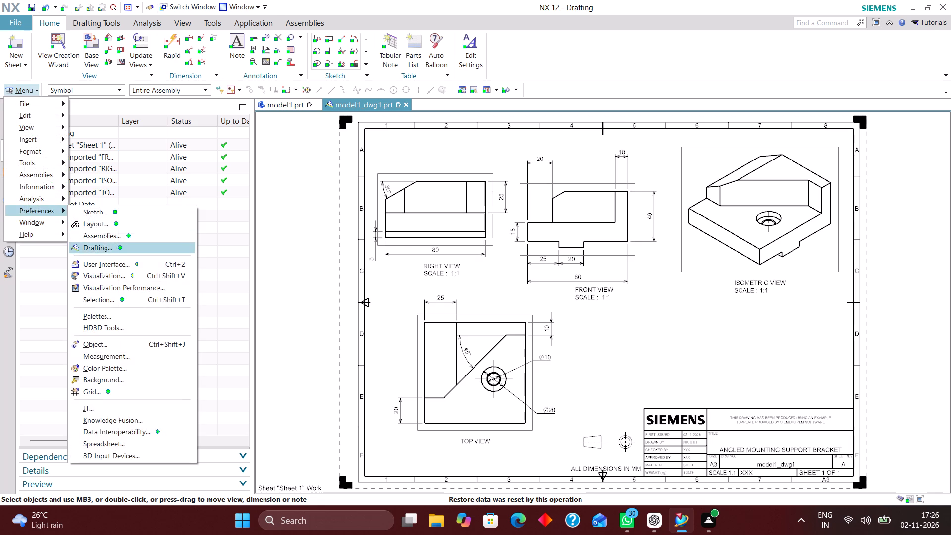
pyautogui.click(137, 251)
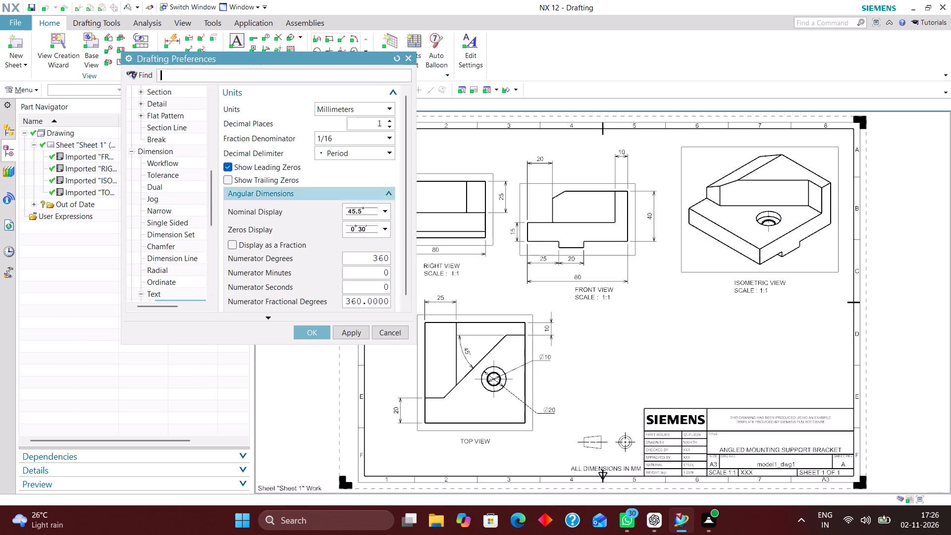
pyautogui.scroll(-11, 187, 227)
pyautogui.scroll(1, 171, 257)
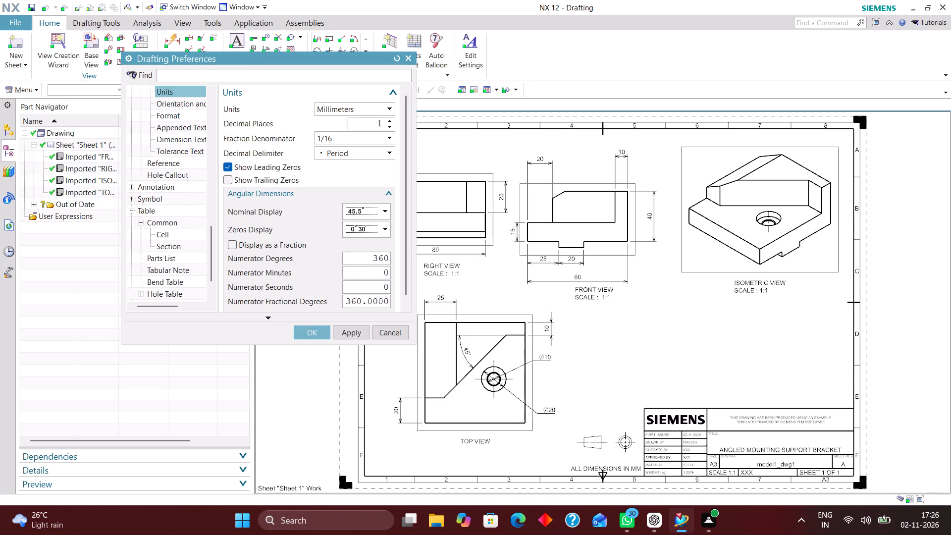
pyautogui.scroll(10, 170, 224)
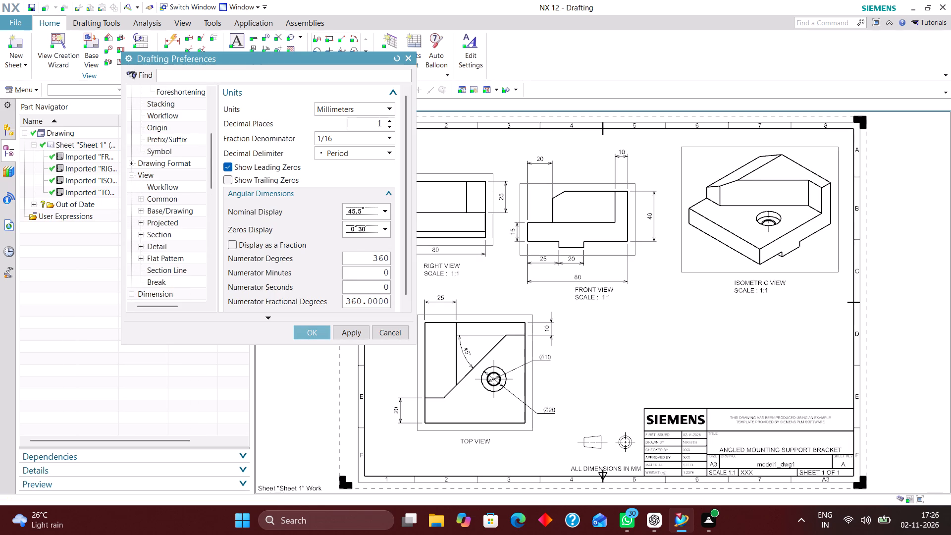
pyautogui.click(166, 188)
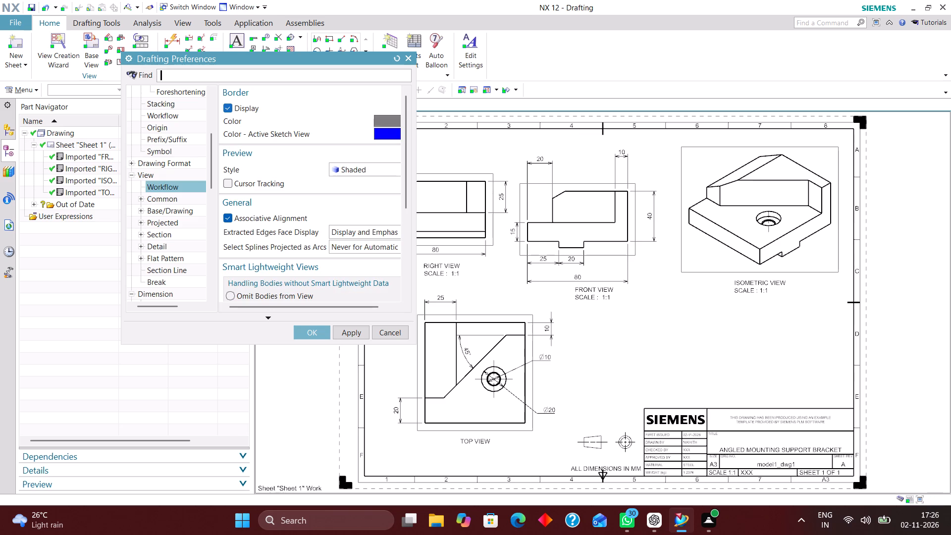
pyautogui.click(227, 108)
pyautogui.click(313, 331)
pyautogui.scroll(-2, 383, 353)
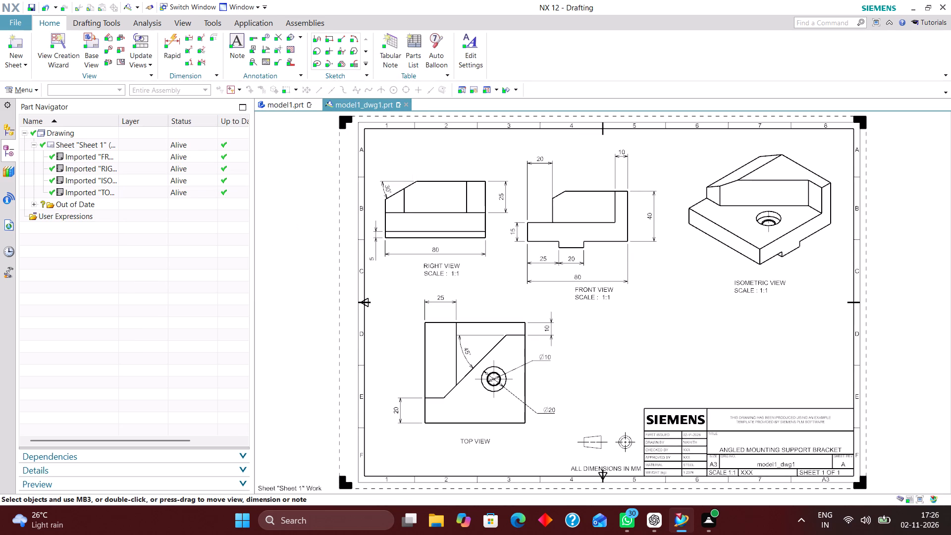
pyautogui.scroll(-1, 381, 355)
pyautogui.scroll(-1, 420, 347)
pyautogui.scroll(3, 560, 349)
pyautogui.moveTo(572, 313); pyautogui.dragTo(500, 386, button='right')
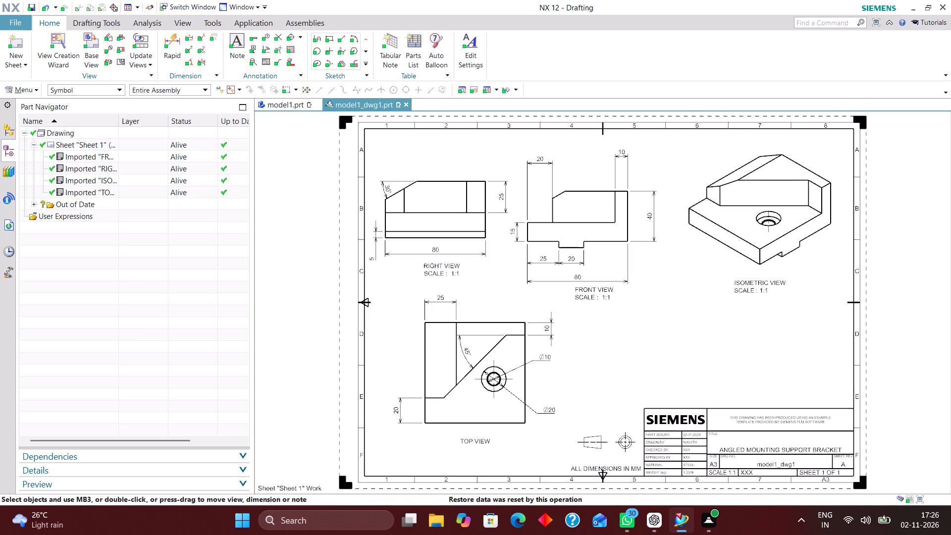